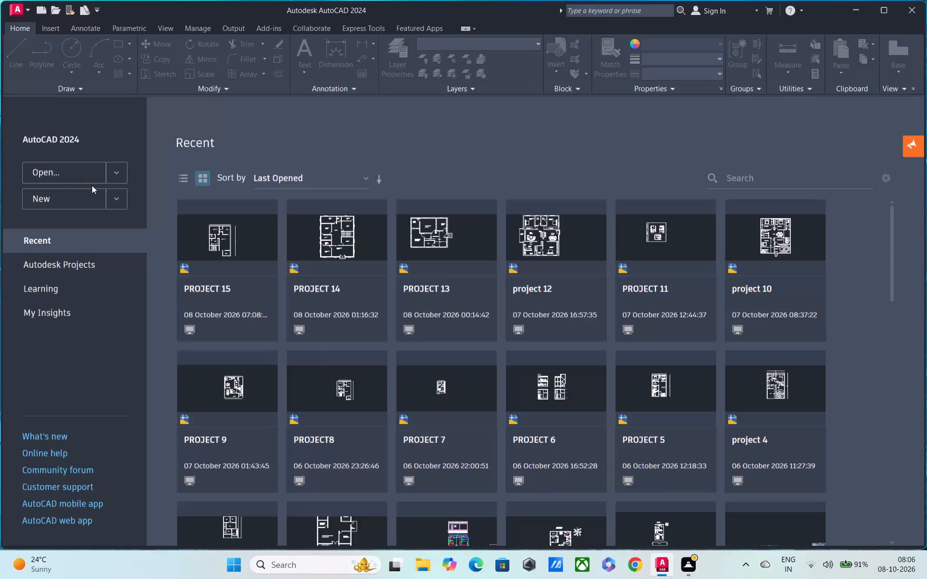
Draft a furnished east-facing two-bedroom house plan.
Create a new blank drawing.
click(83, 195)
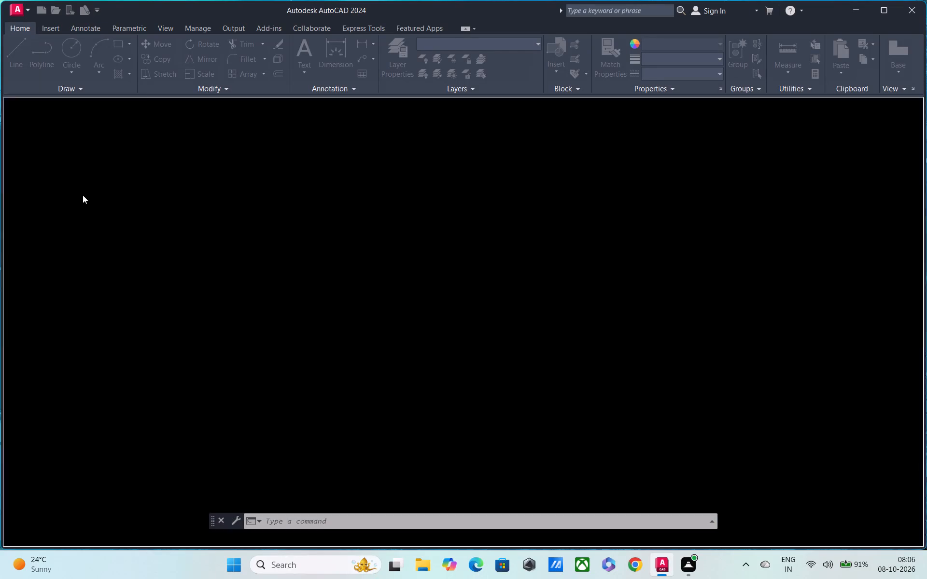
Configure the drawing units to Architectural length type with Inches as the insertion scale.
text(UN)
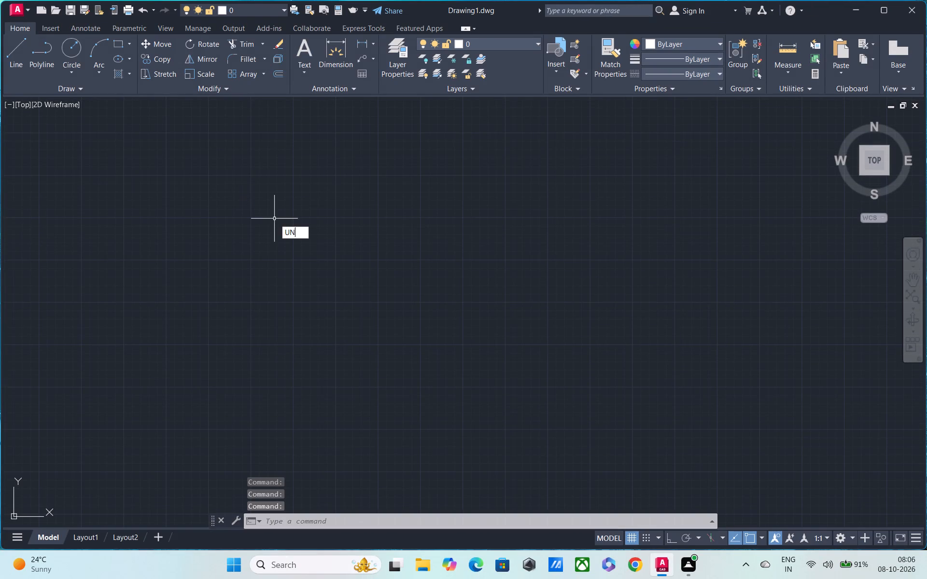
key(space)
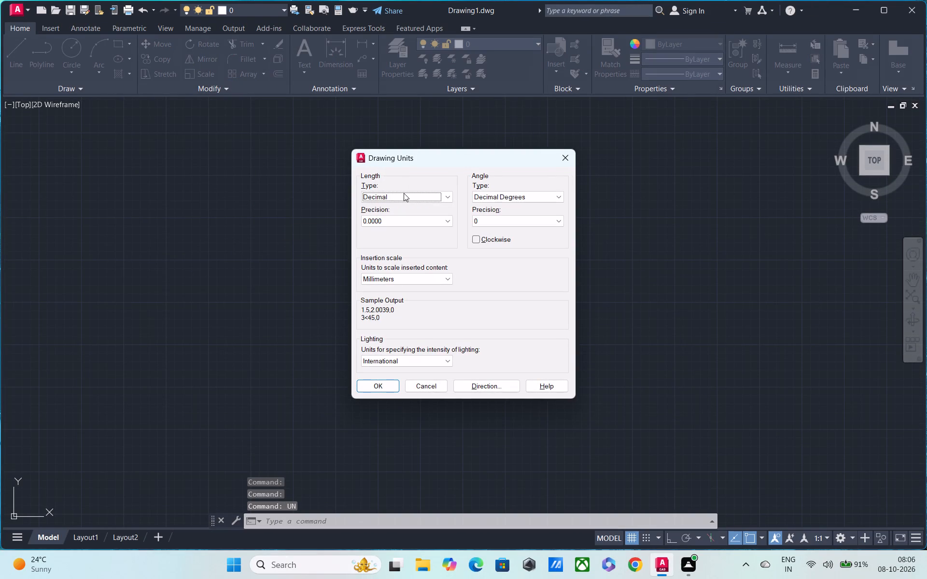
click(404, 195)
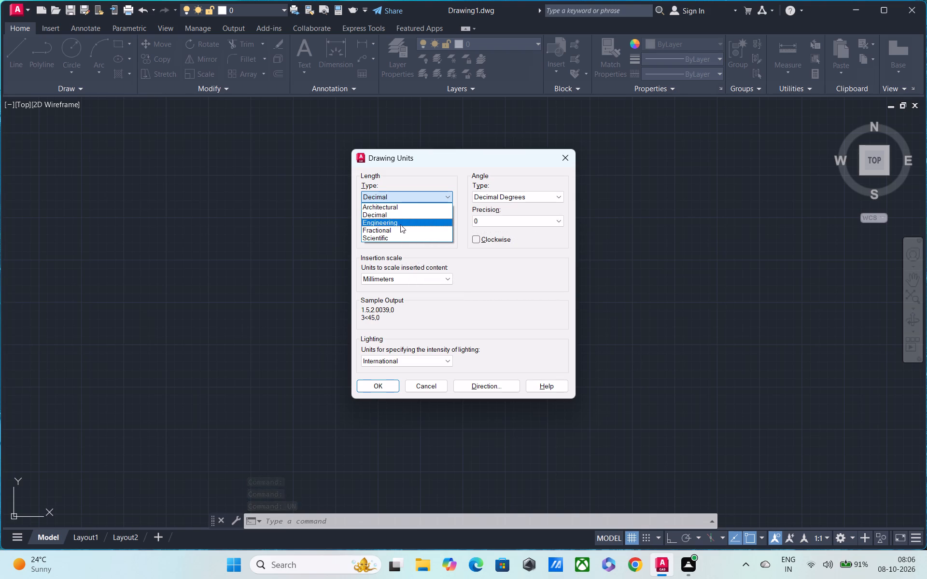
click(399, 207)
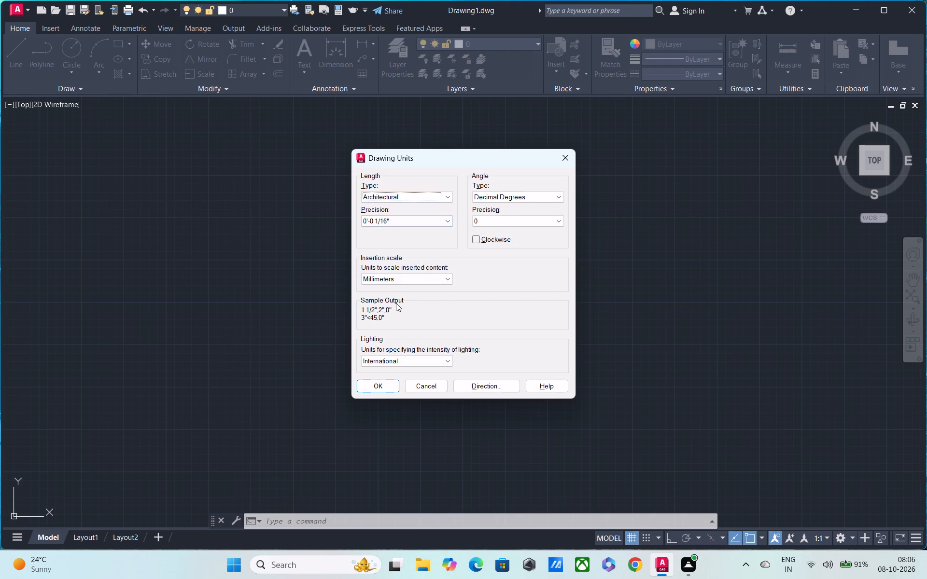
click(396, 281)
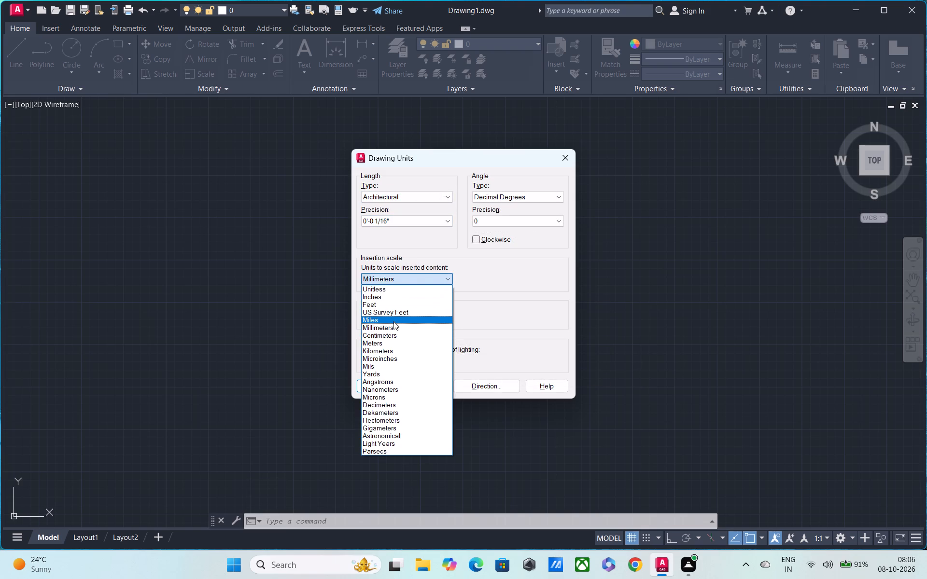
click(390, 296)
click(370, 382)
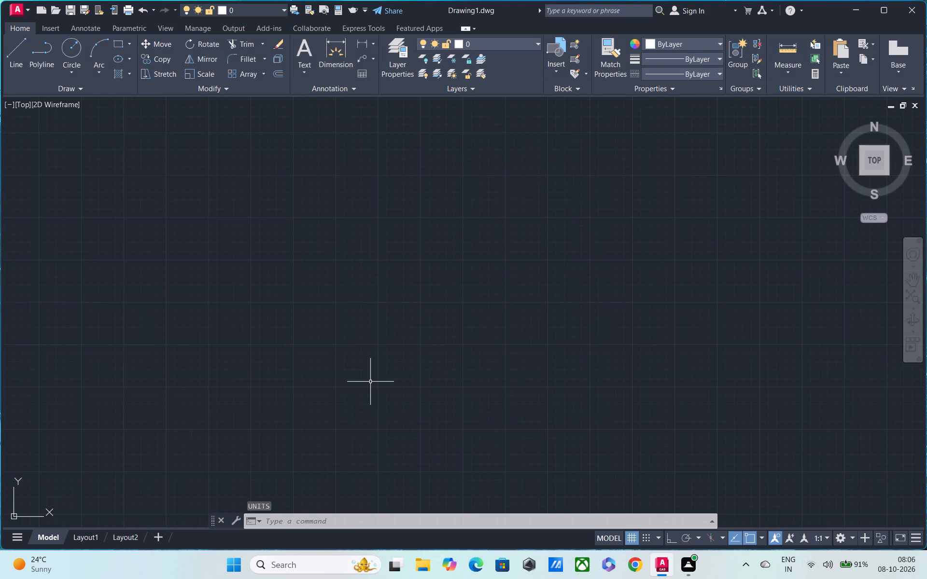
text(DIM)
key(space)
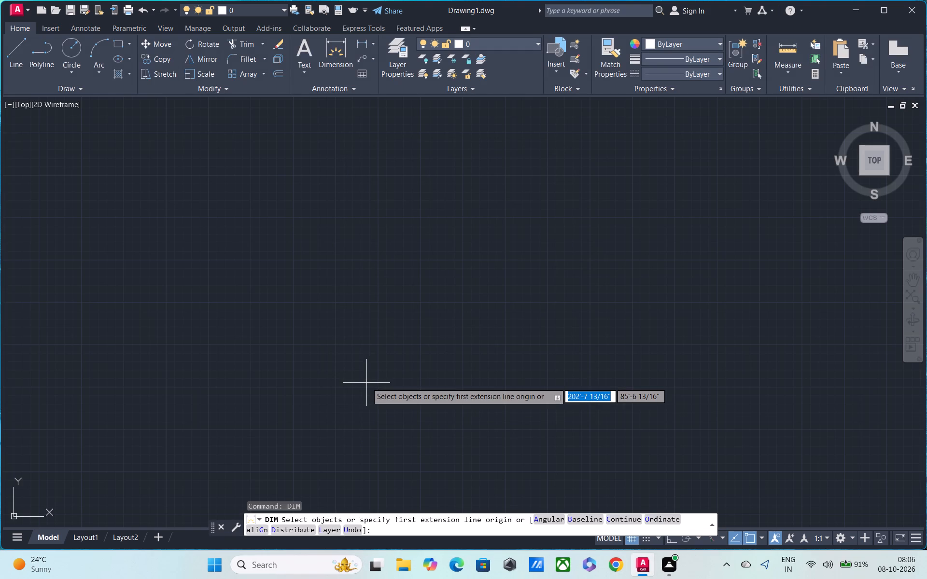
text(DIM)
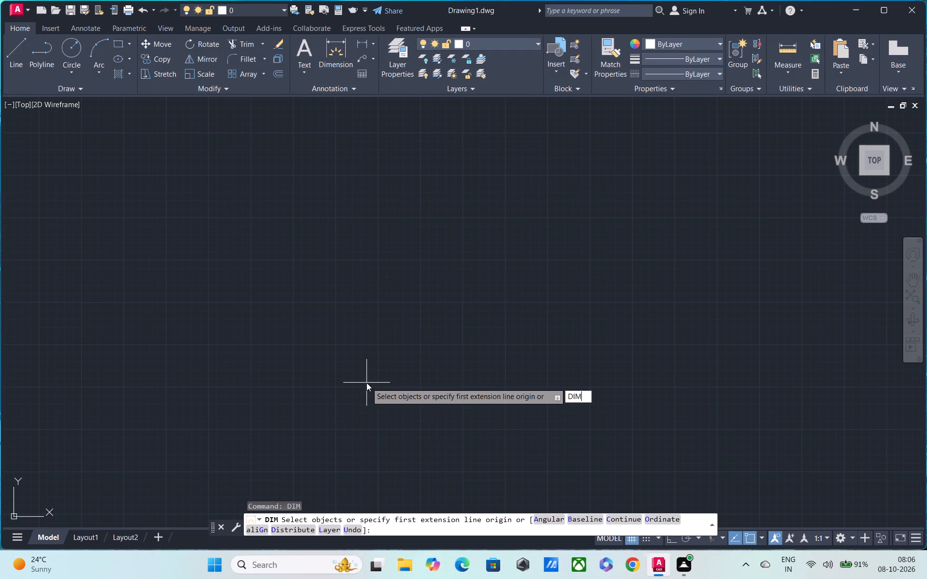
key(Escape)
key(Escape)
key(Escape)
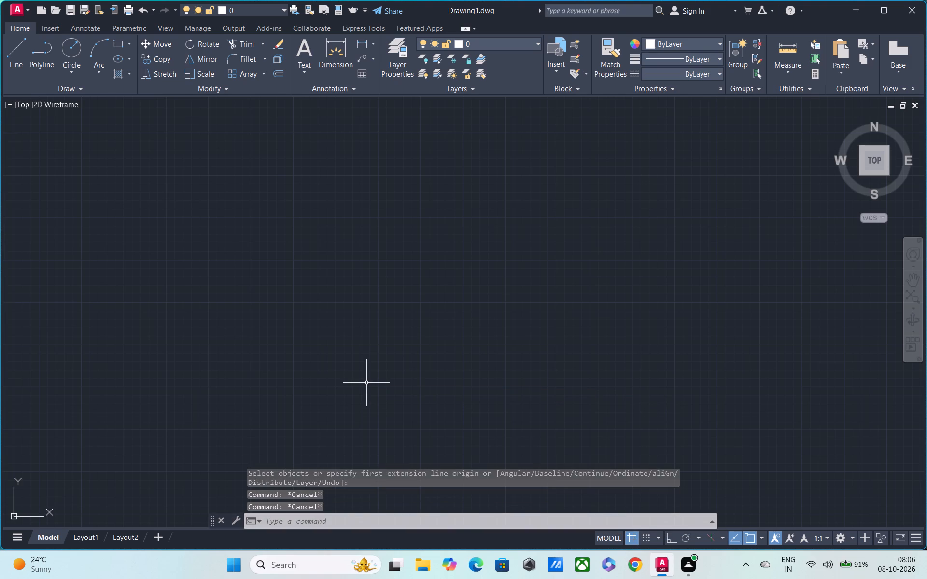
Modify the Standard dimension style, setting its arrow size to 6".
text(DIM)
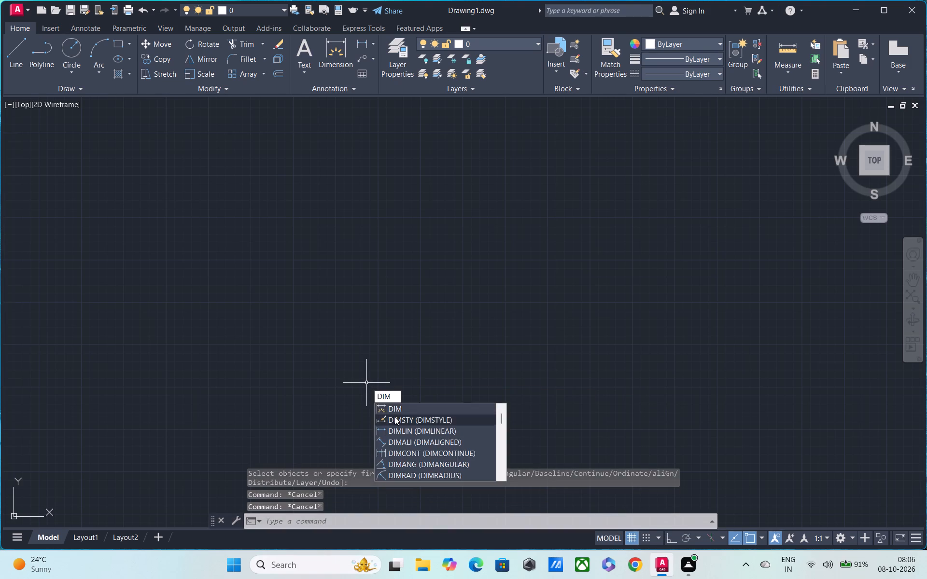
click(394, 416)
click(342, 234)
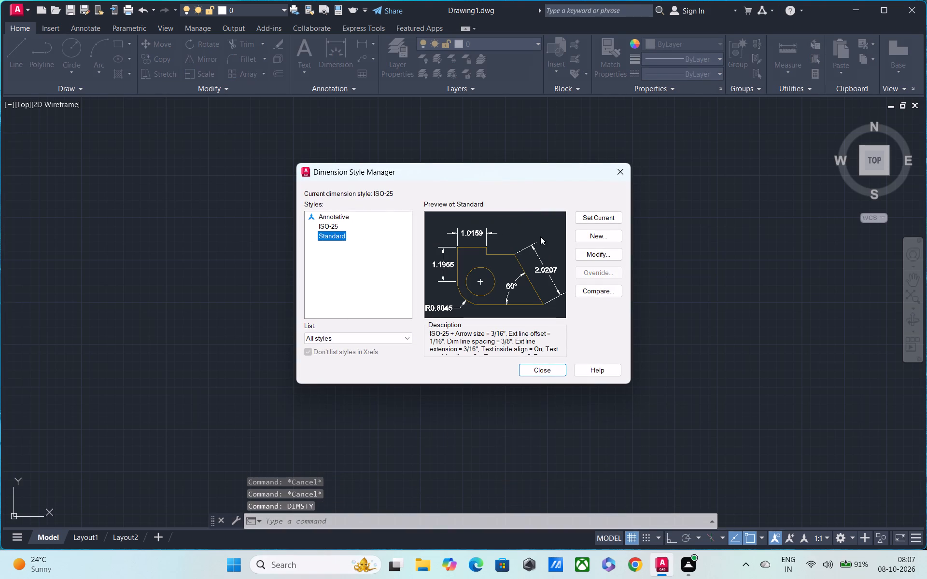
click(590, 253)
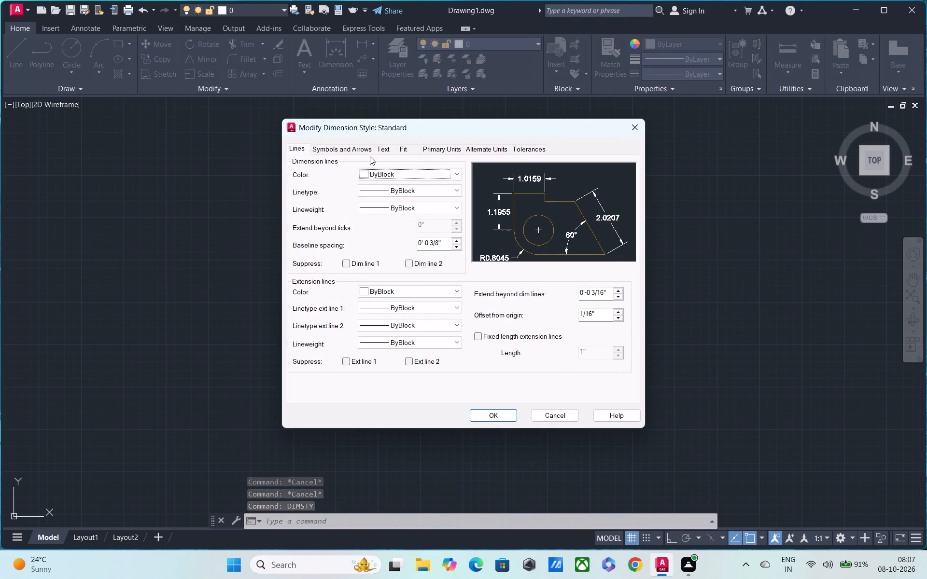
click(344, 147)
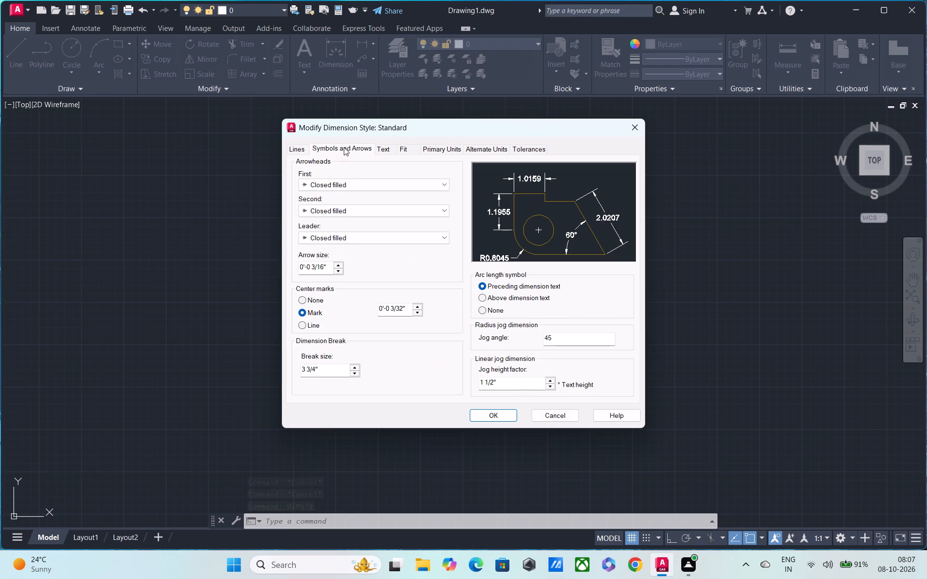
drag(327, 266, 271, 269)
key(BackSpace)
text(6")
key(Return)
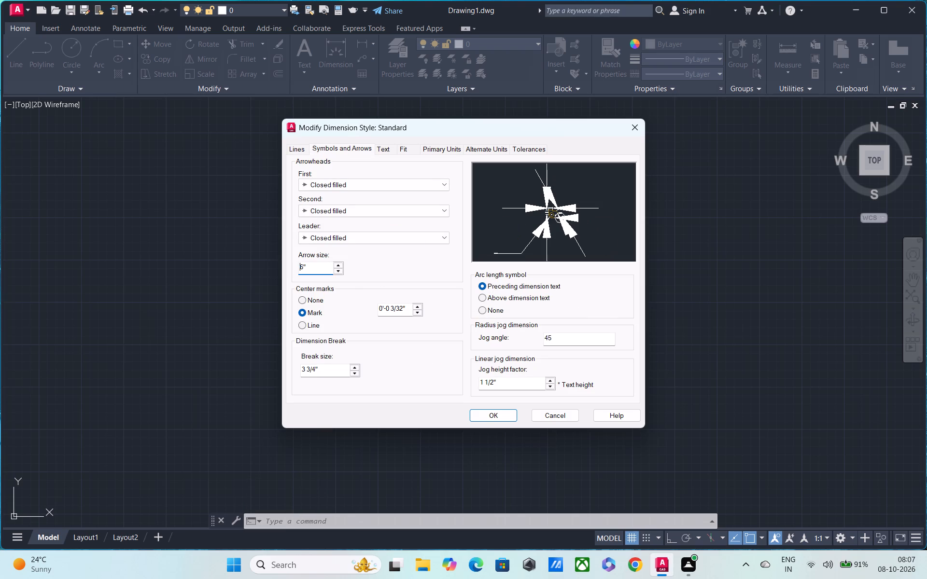
scroll(274, 268, up, 1)
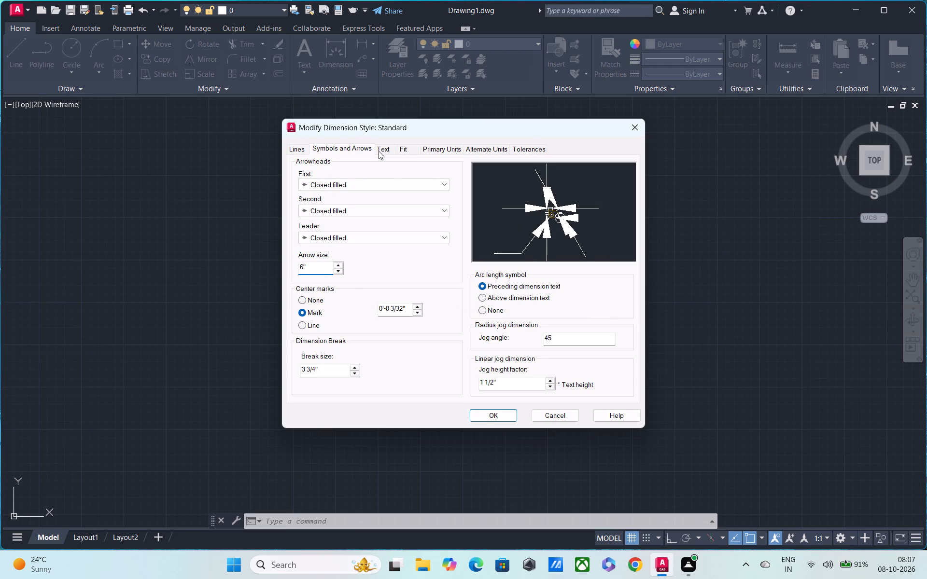
Set the Standard dimension style's text height to 6".
click(385, 150)
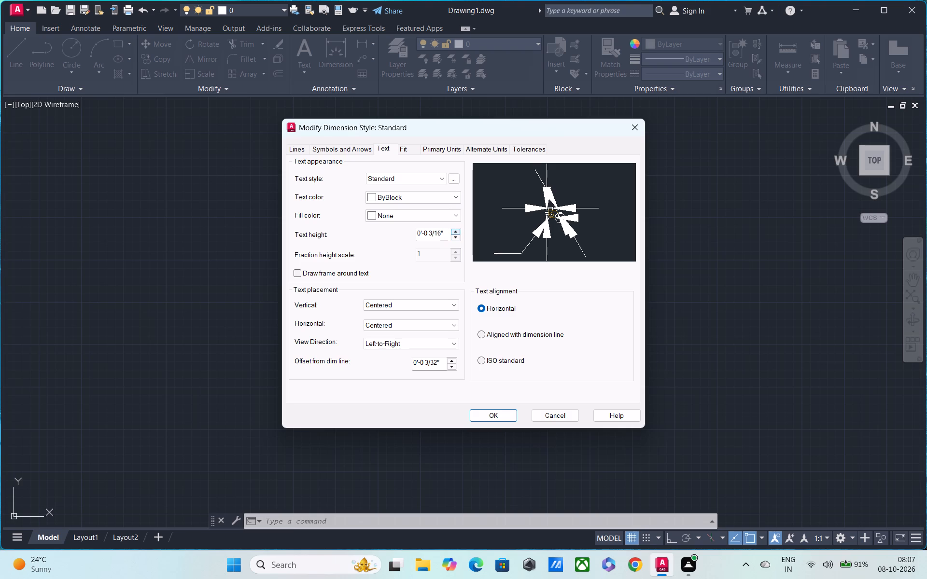
drag(445, 232, 368, 232)
key(BackSpace)
text(6")
key(Return)
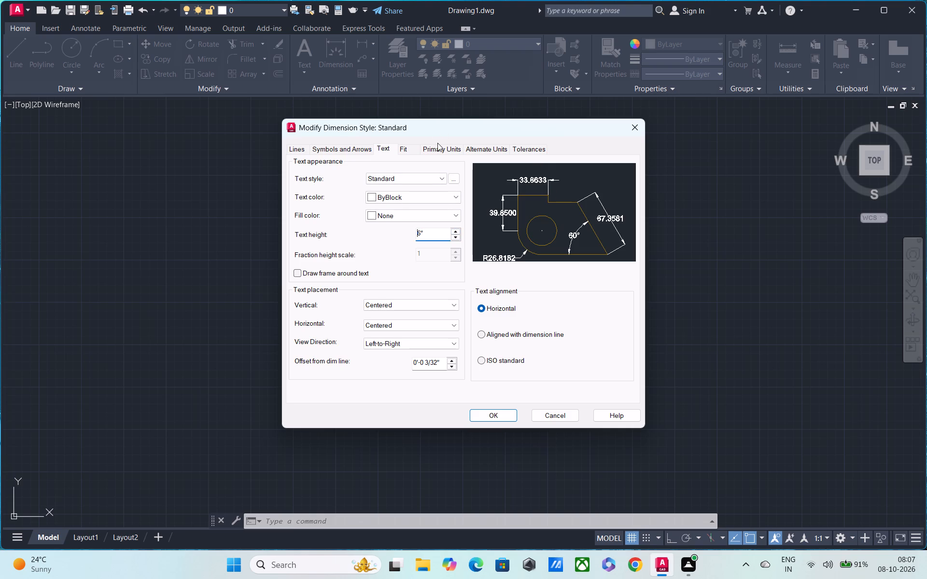
Set the unit format of the Standard style's linear dimensions to Architectural.
click(437, 143)
click(437, 143)
click(436, 149)
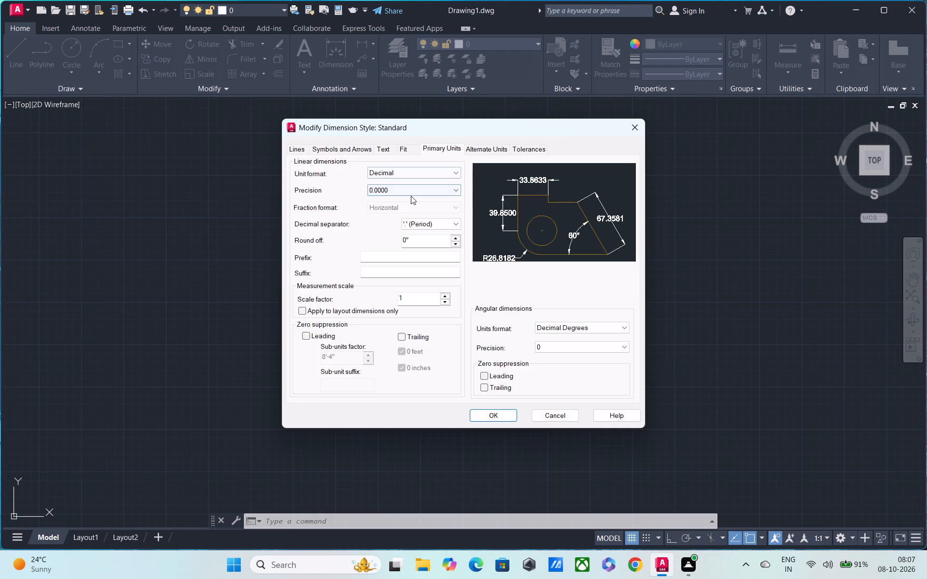
click(412, 175)
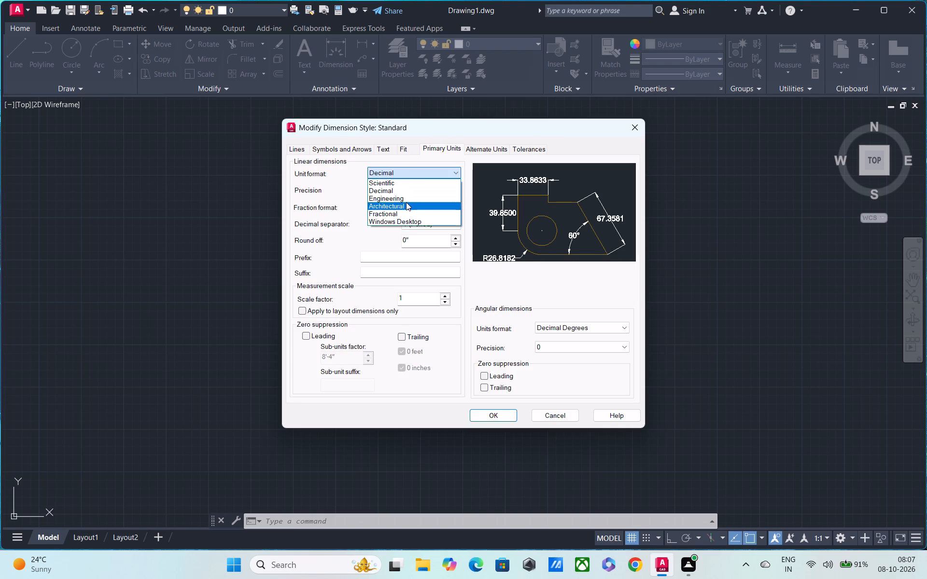
click(406, 203)
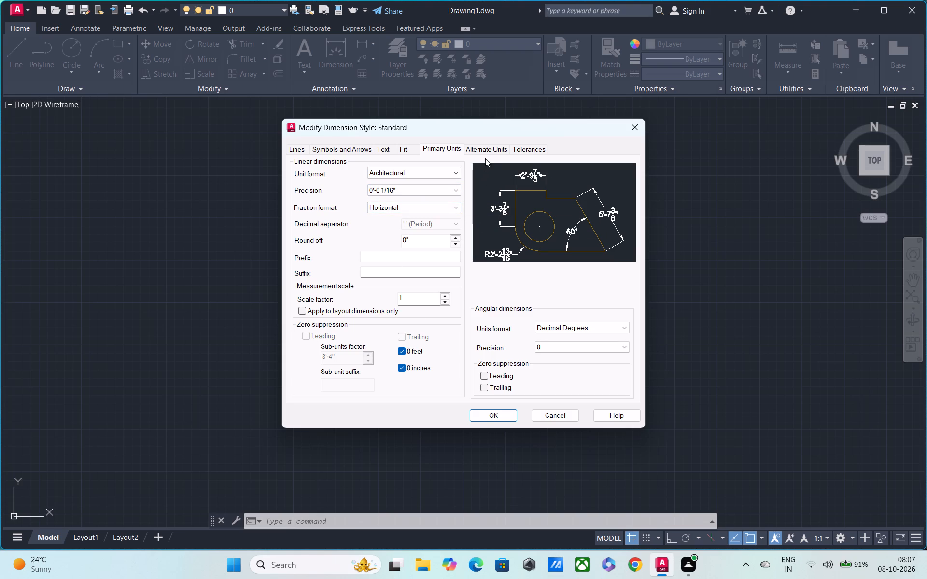
Suppress extension lines 1 and 2 in the Standard dimension style, then save the style changes and close the style manager.
click(406, 152)
click(385, 150)
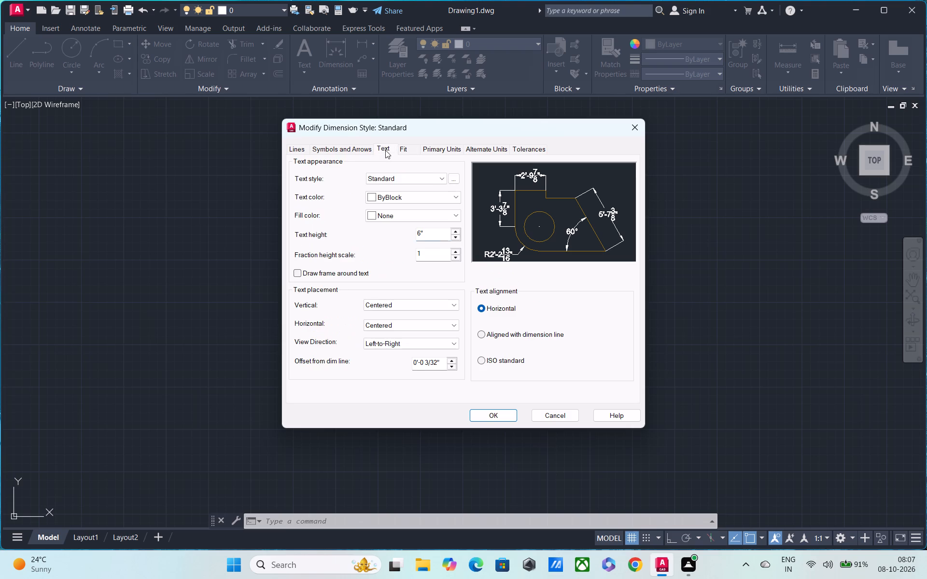
click(353, 151)
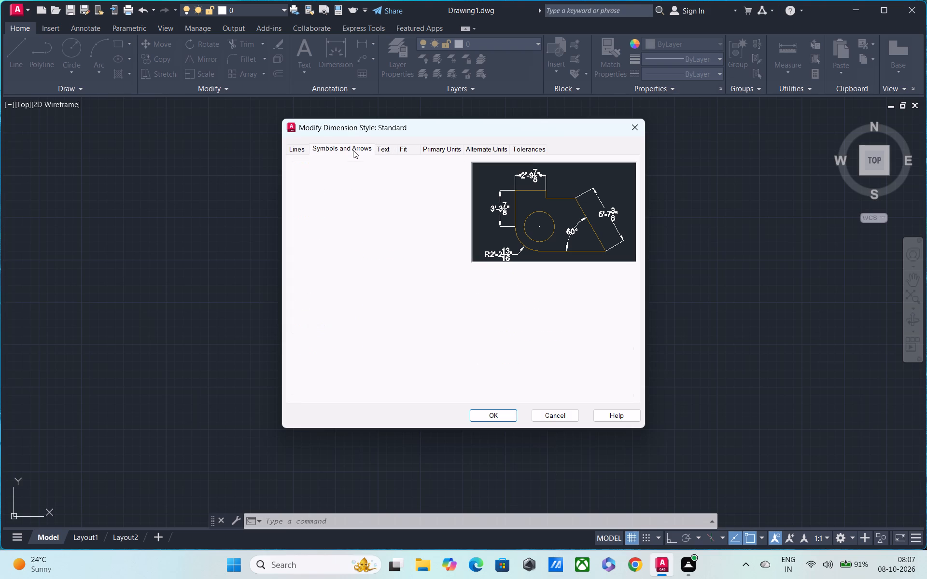
click(293, 154)
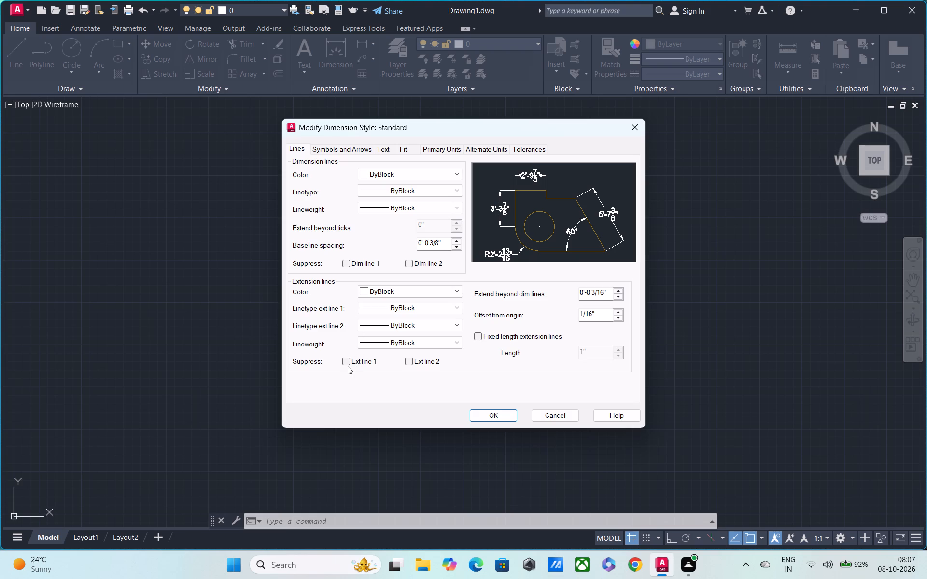
click(347, 362)
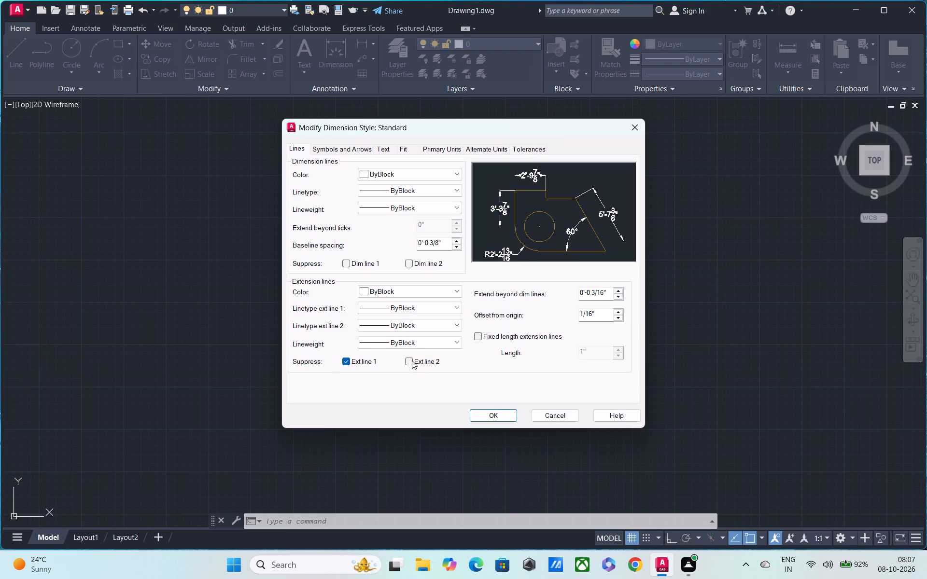
click(411, 362)
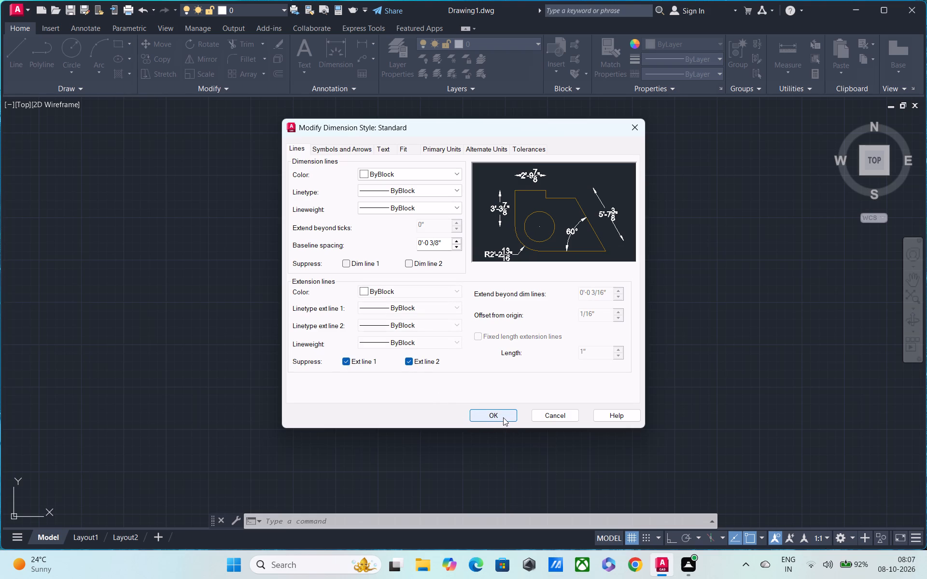
click(452, 146)
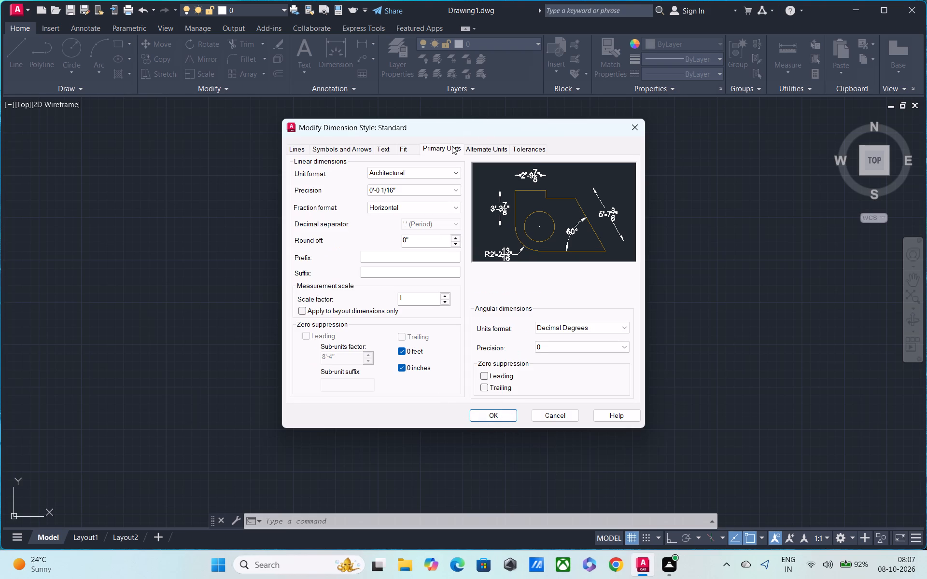
click(487, 419)
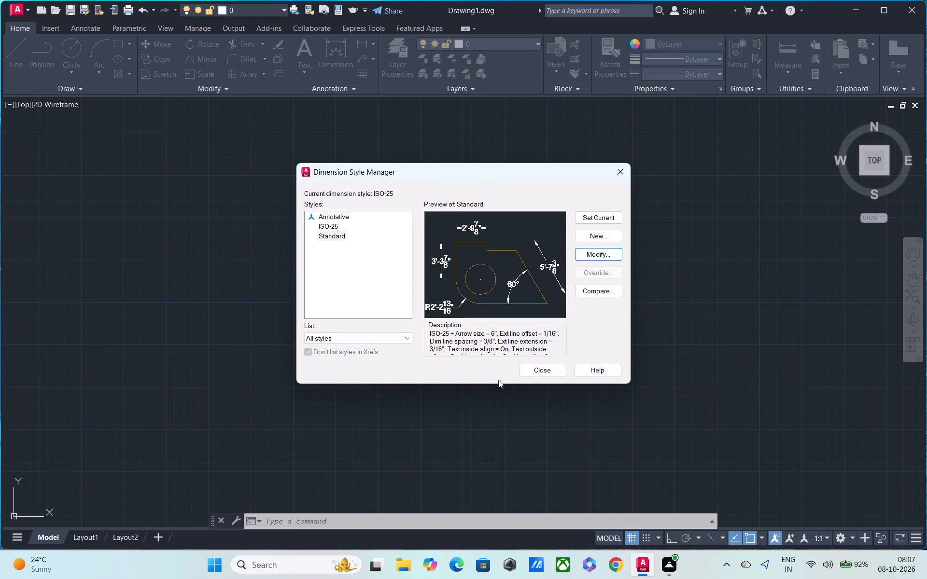
click(522, 373)
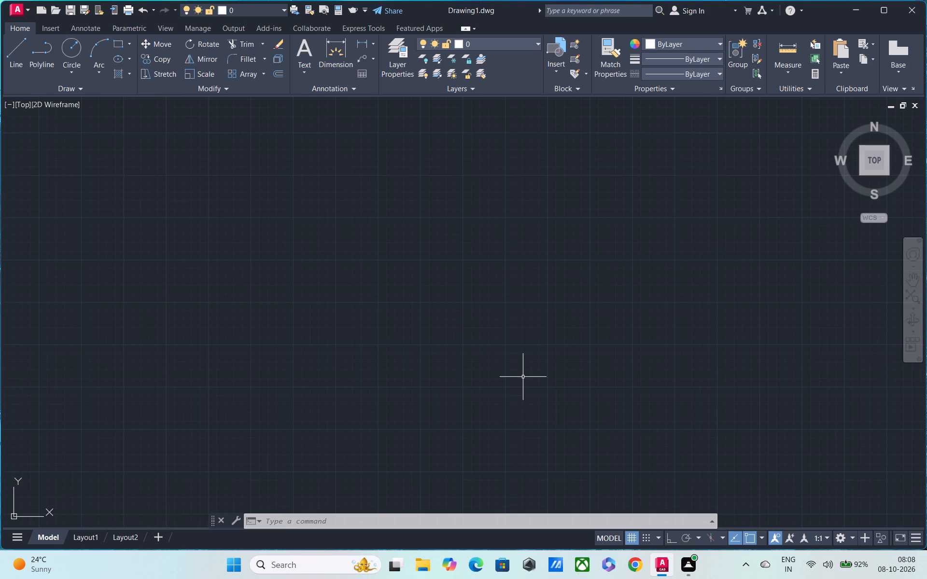
Draw a vertical line about 240'-10" long, upward and right of the origin, with Ortho mode on.
text(L)
key(space)
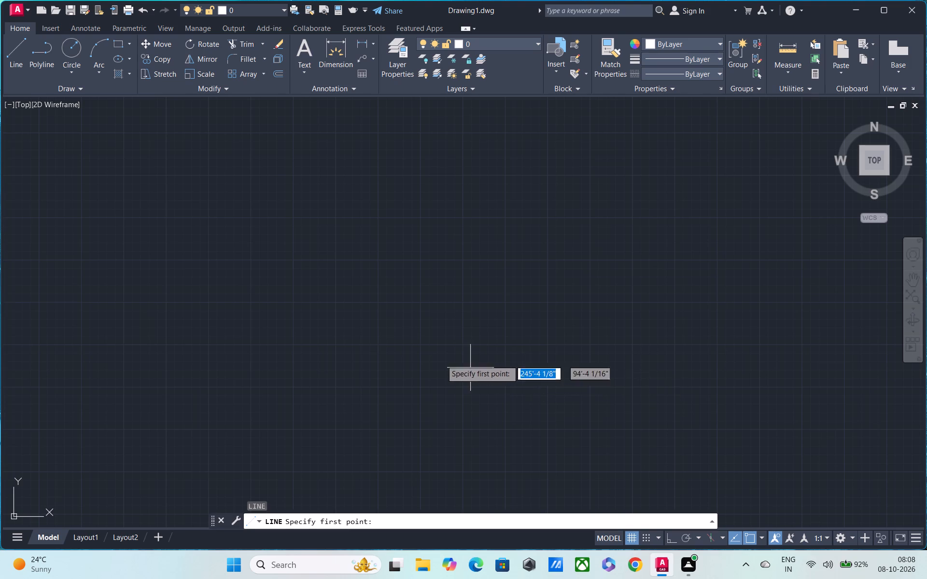
scroll(427, 343, down, 2)
drag(414, 159, 414, 174)
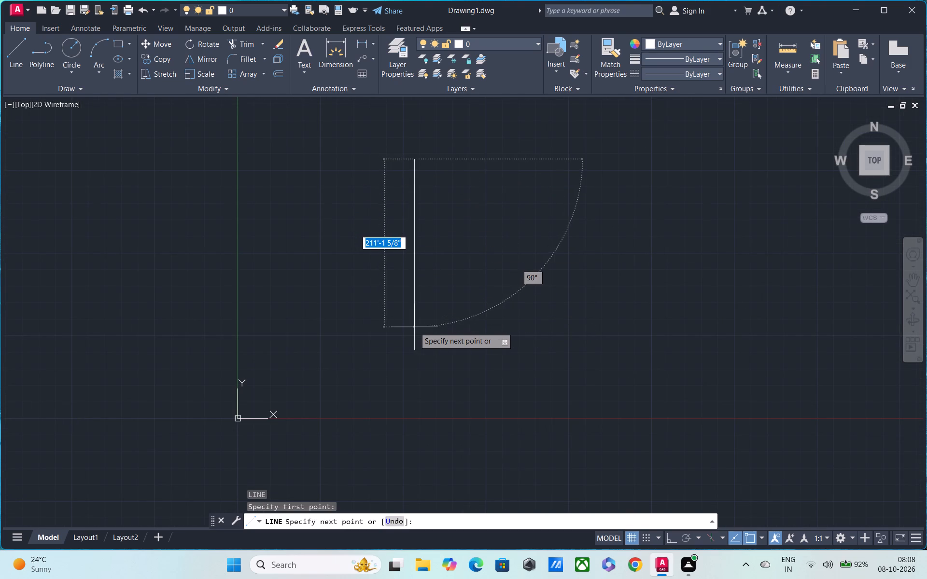
key(F8)
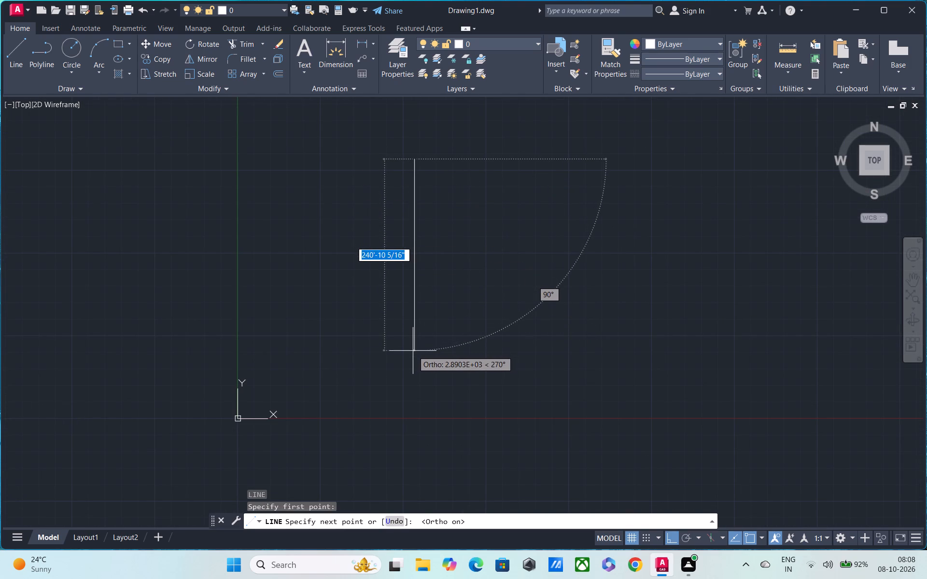
click(413, 351)
key(Escape)
Offset the vertical line 9" to the right to form the left outer wall.
text(O)
key(space)
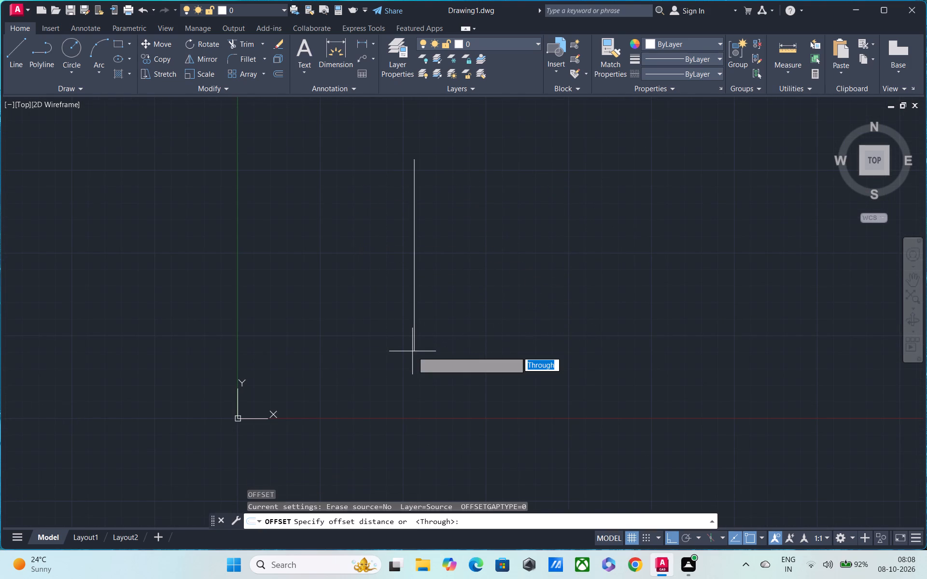
scroll(412, 351, up, 2)
scroll(521, 340, down, 2)
middle_drag(511, 329, 497, 387)
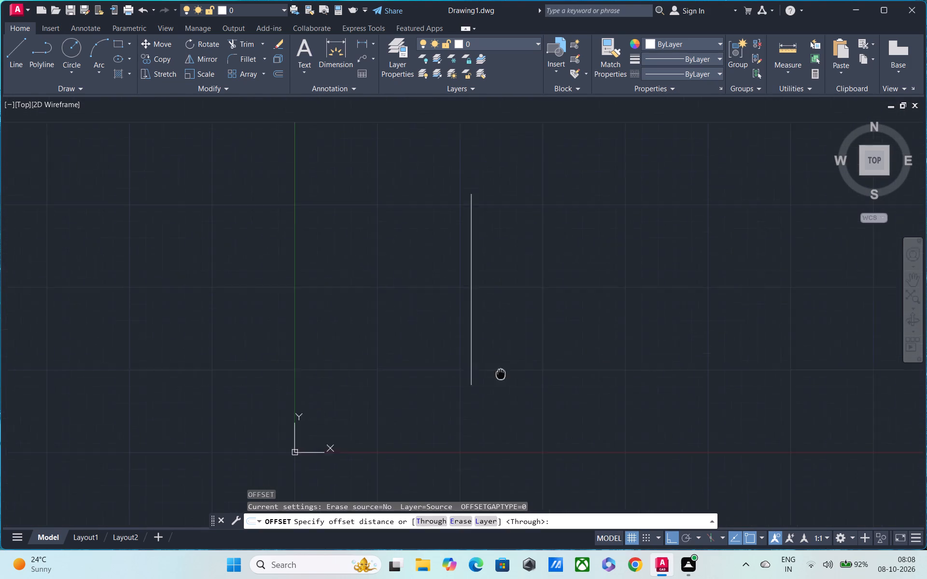
middle_drag(497, 387, 494, 395)
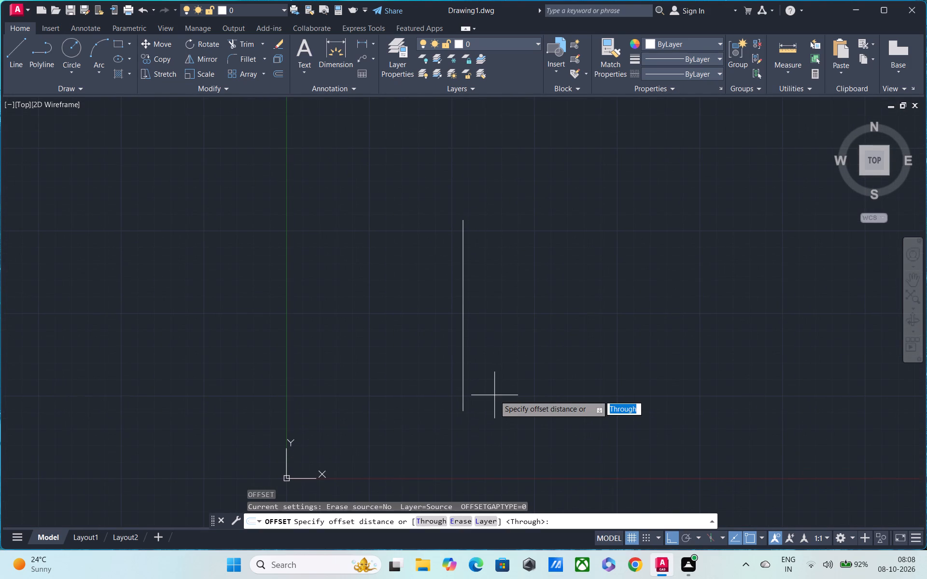
text(9")
key(Return)
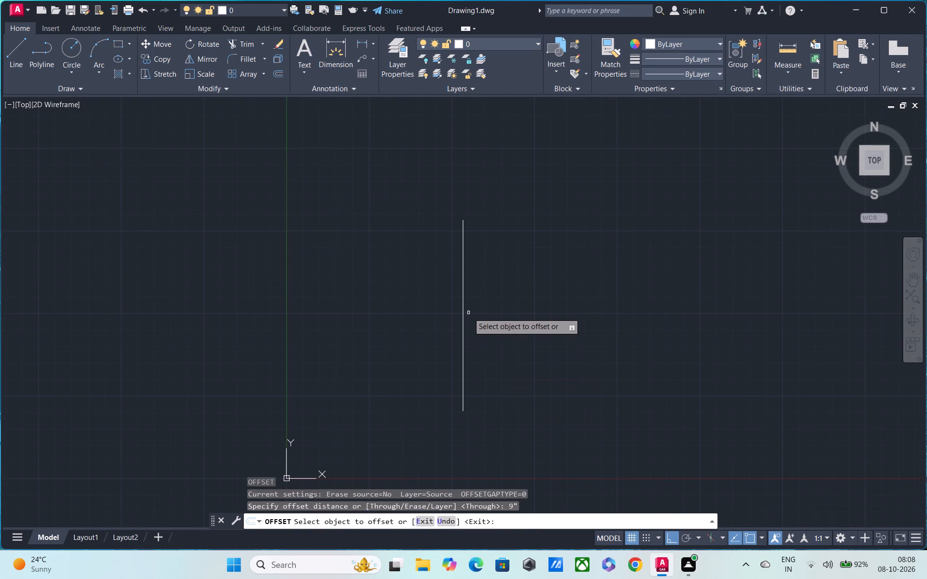
click(463, 303)
scroll(478, 304, up, 3)
click(478, 304)
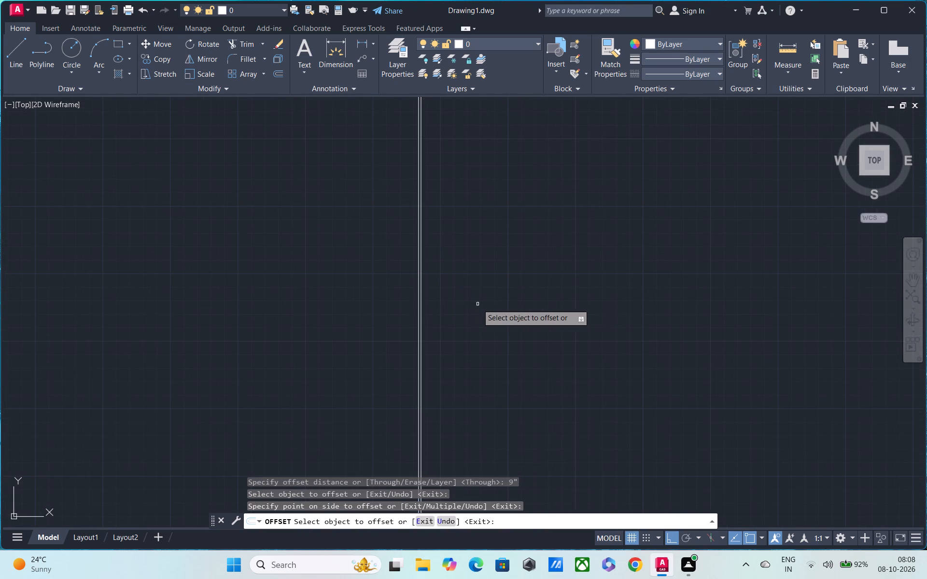
Offset the left wall's inner line 11' to the right, and offset that copy 6" right to form the first interior wall.
scroll(442, 314, down, 2)
scroll(441, 309, up, 3)
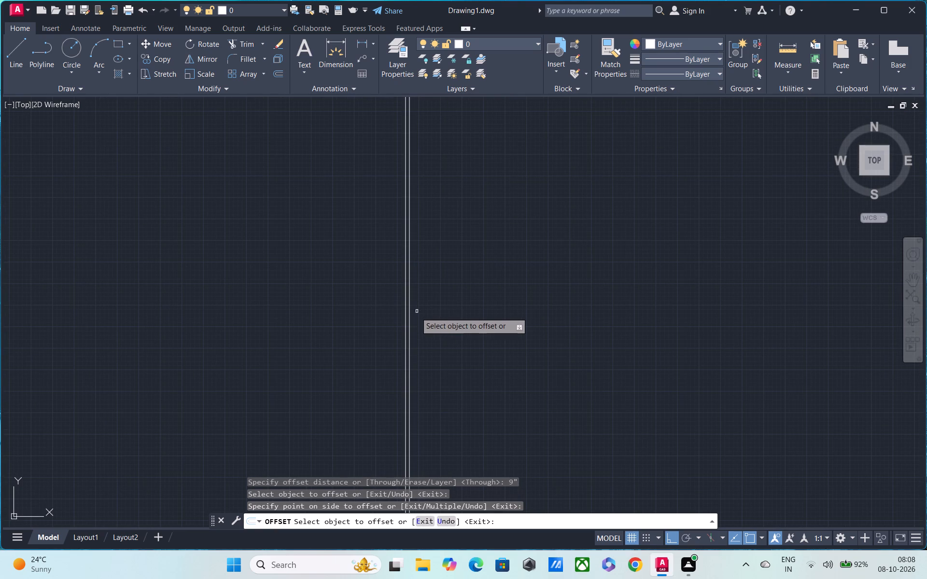
click(408, 320)
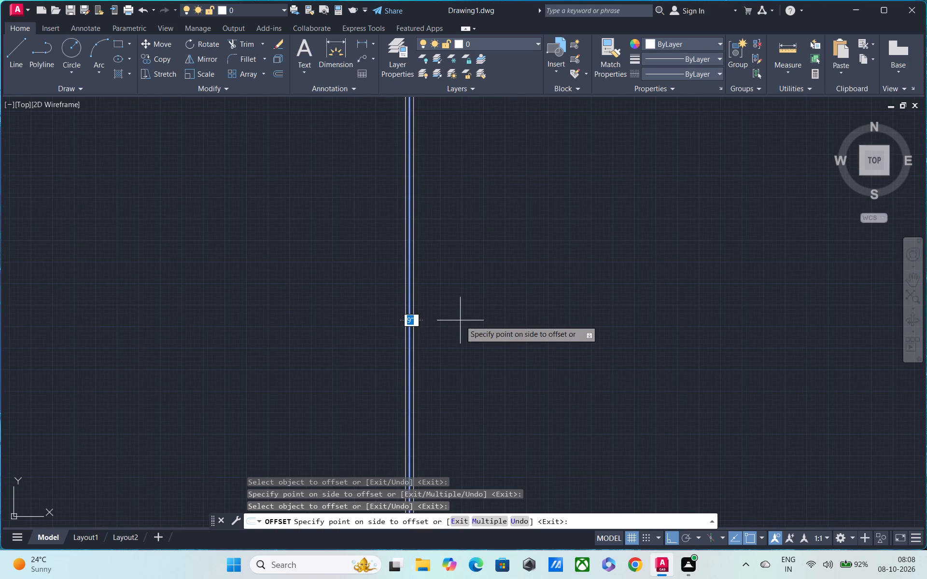
text(11')
key(Return)
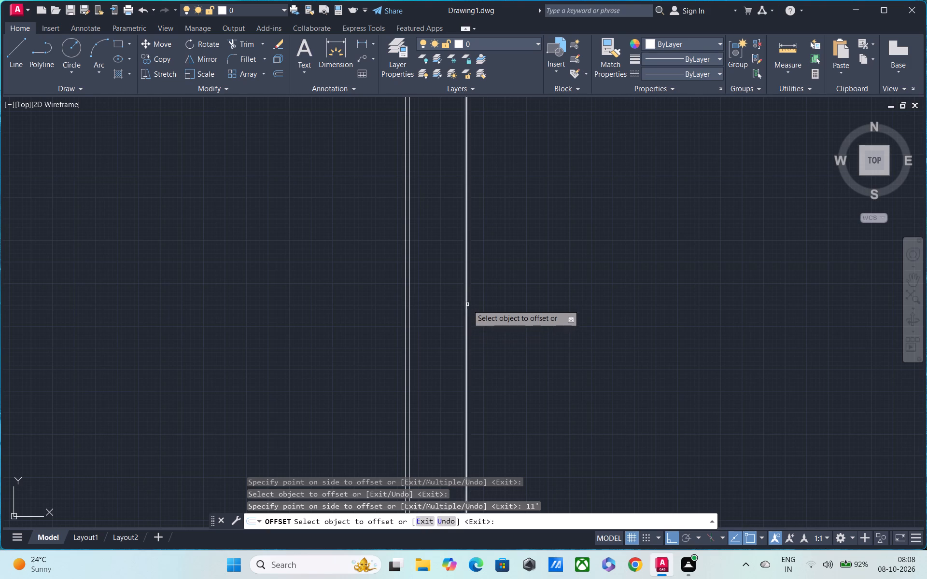
click(467, 304)
text(6")
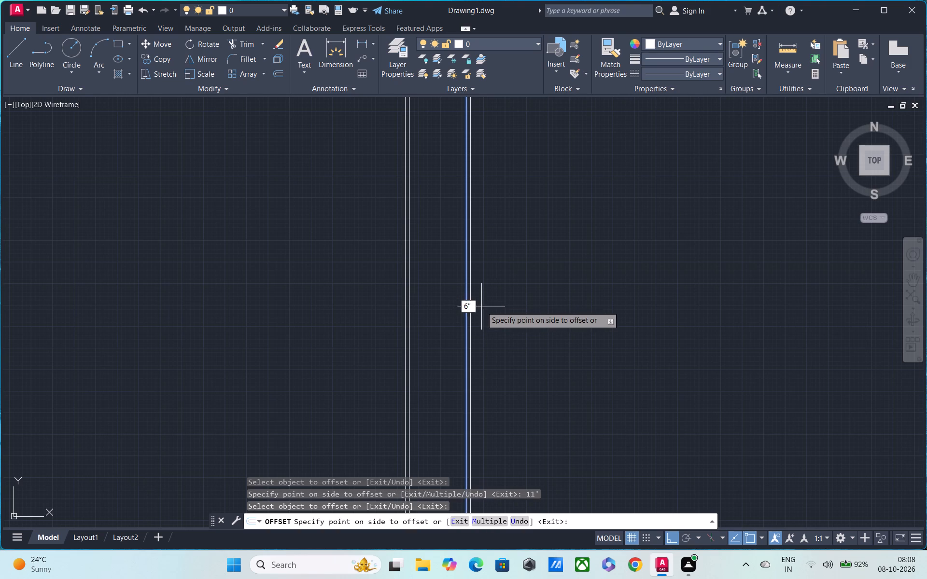
key(Return)
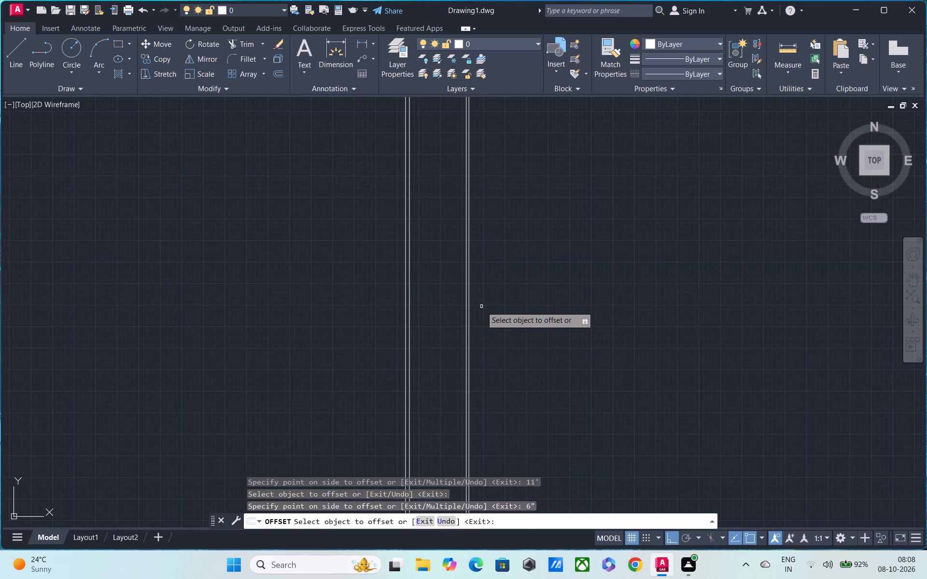
Offset the first interior wall's right line 5'10" to the right, and offset that copy 6" right to form the second interior wall.
text(5'10")
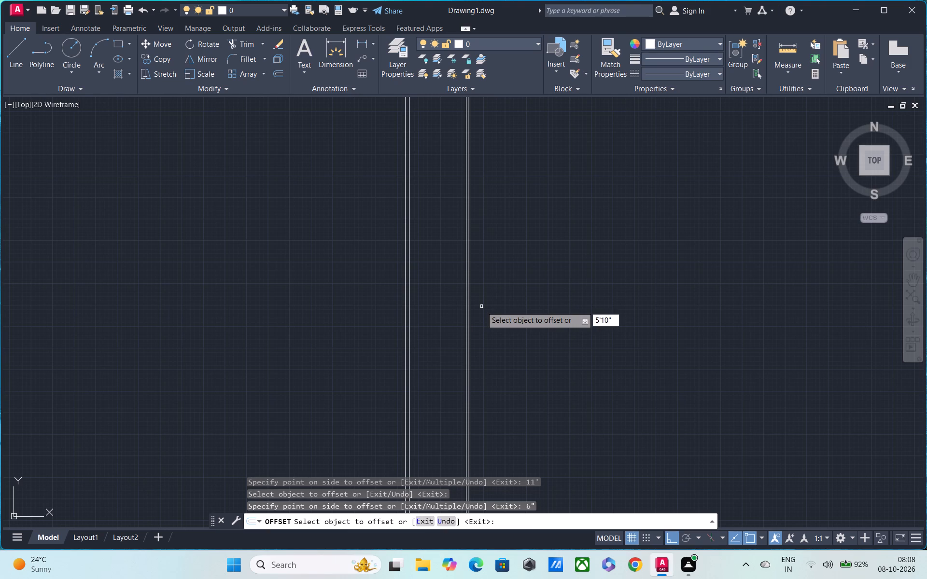
key(Return)
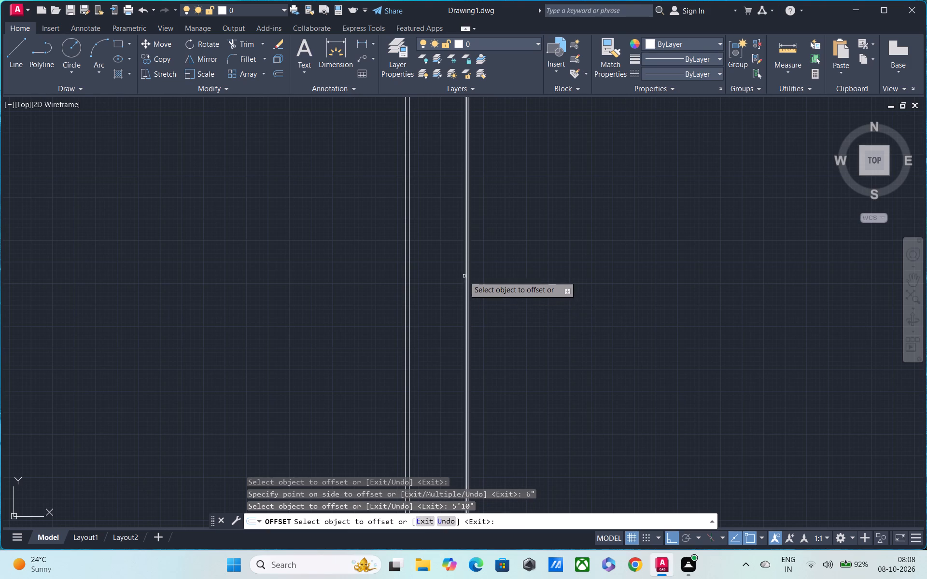
click(469, 273)
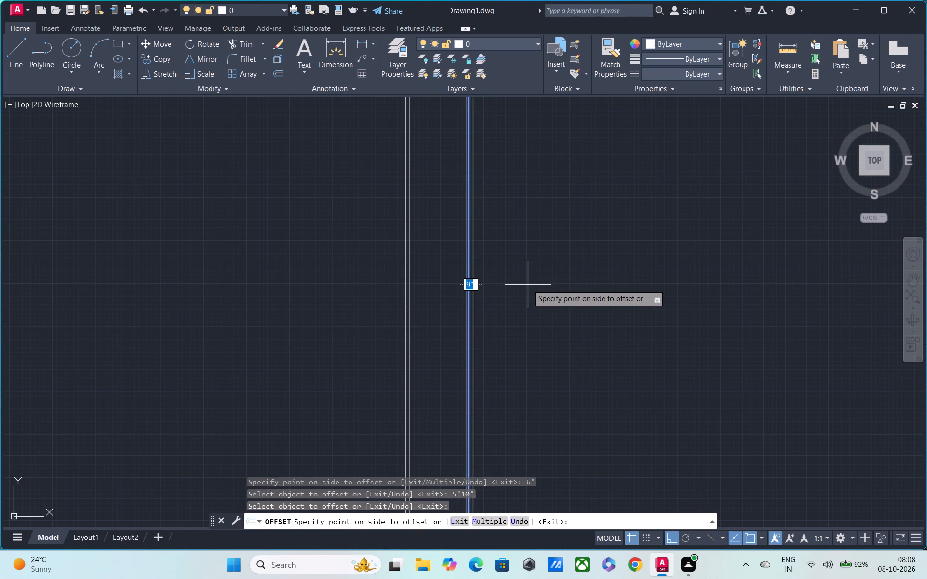
text(5')
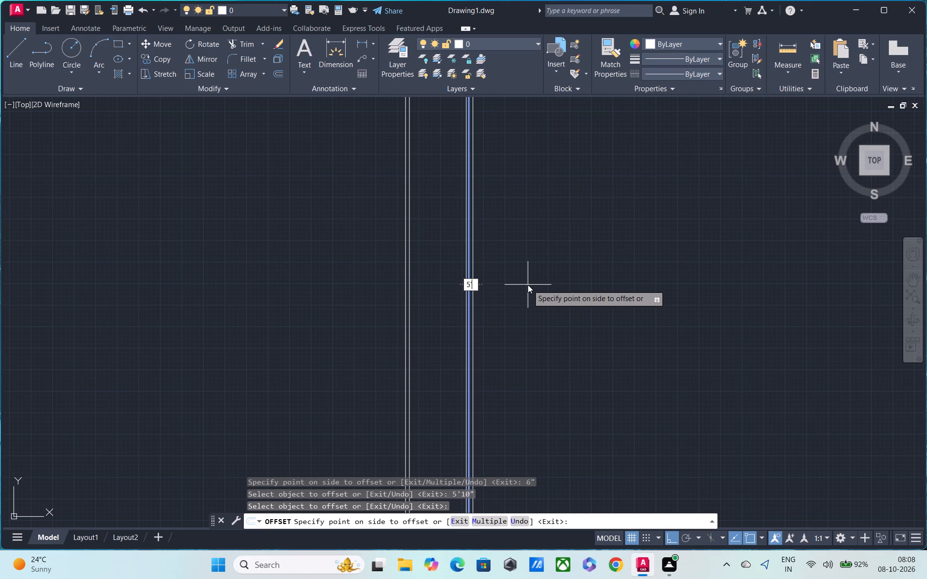
text(10")
key(Return)
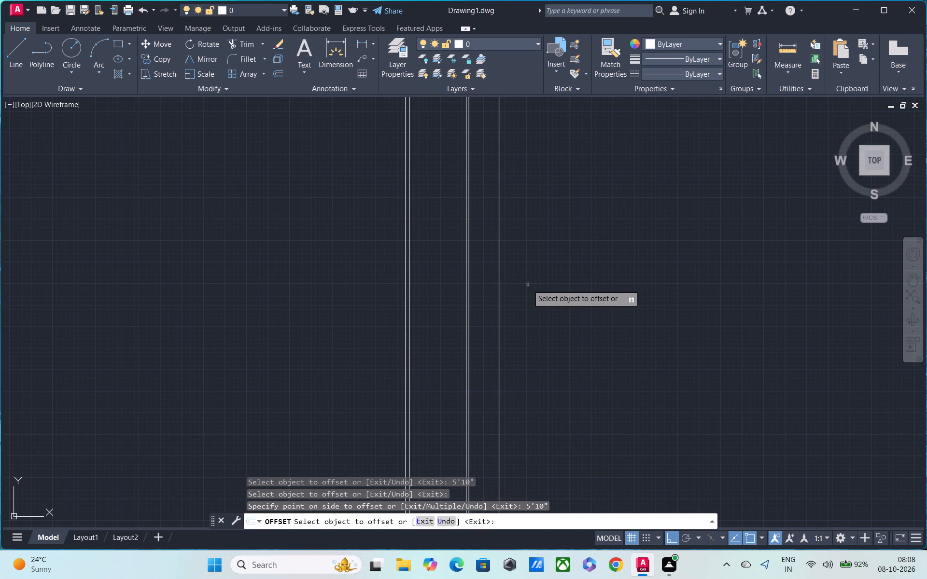
click(498, 244)
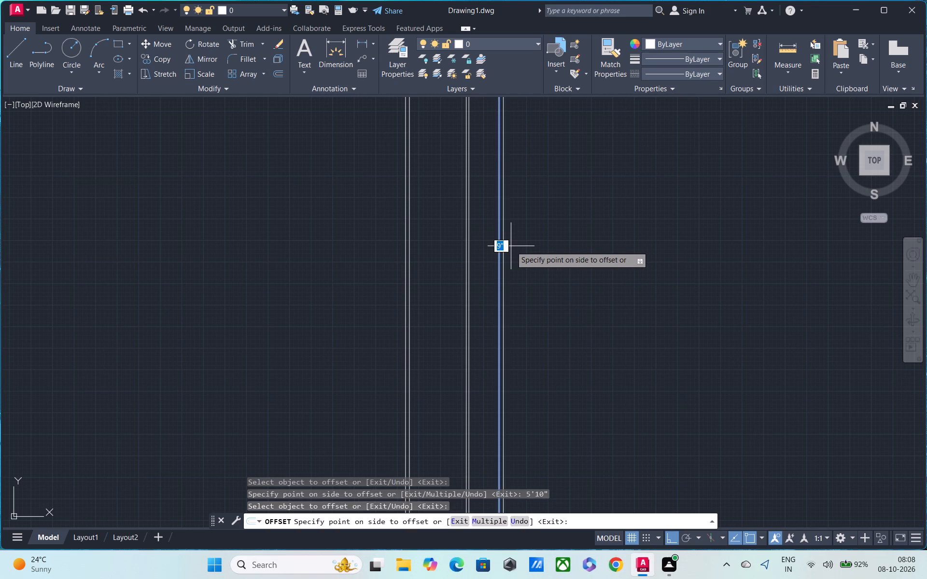
text(6")
key(Return)
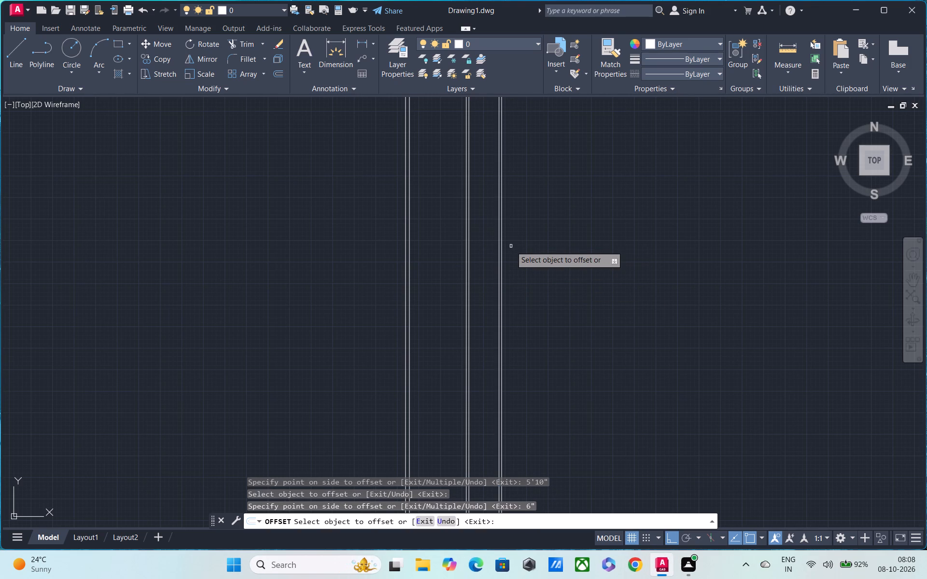
Offset the second interior wall's right line 11' to the right, and offset that copy 9" right to form the right outer wall.
text(11')
key(Return)
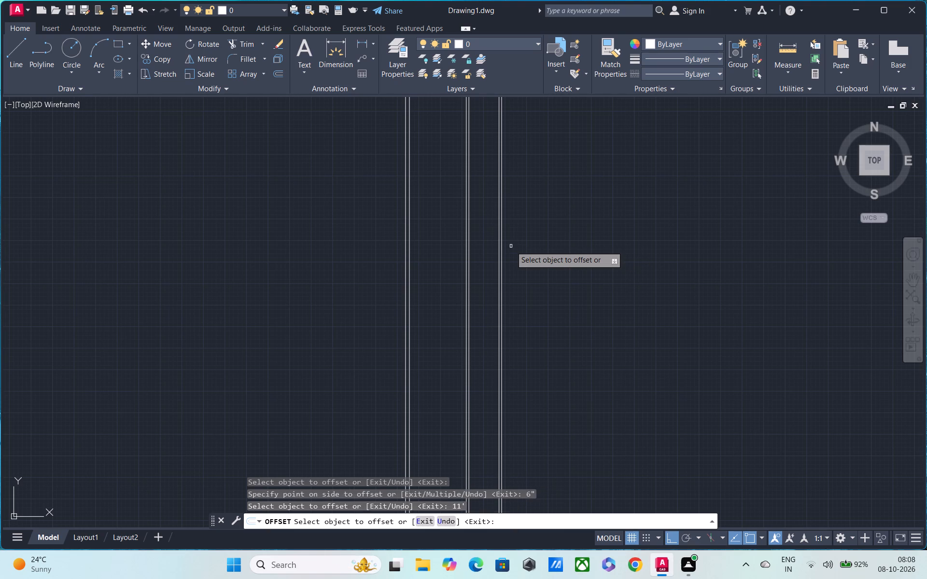
scroll(511, 246, up, 1)
click(495, 221)
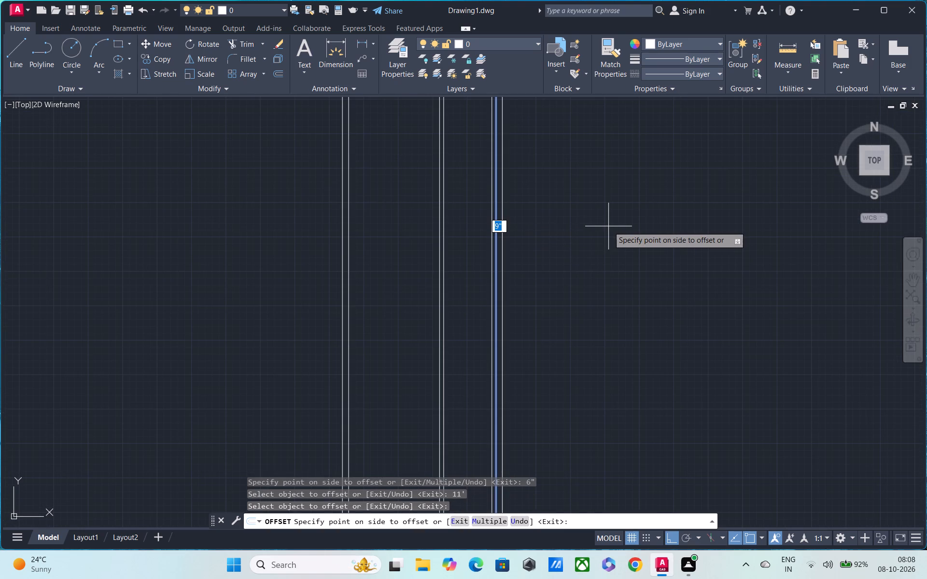
text(11')
key(Return)
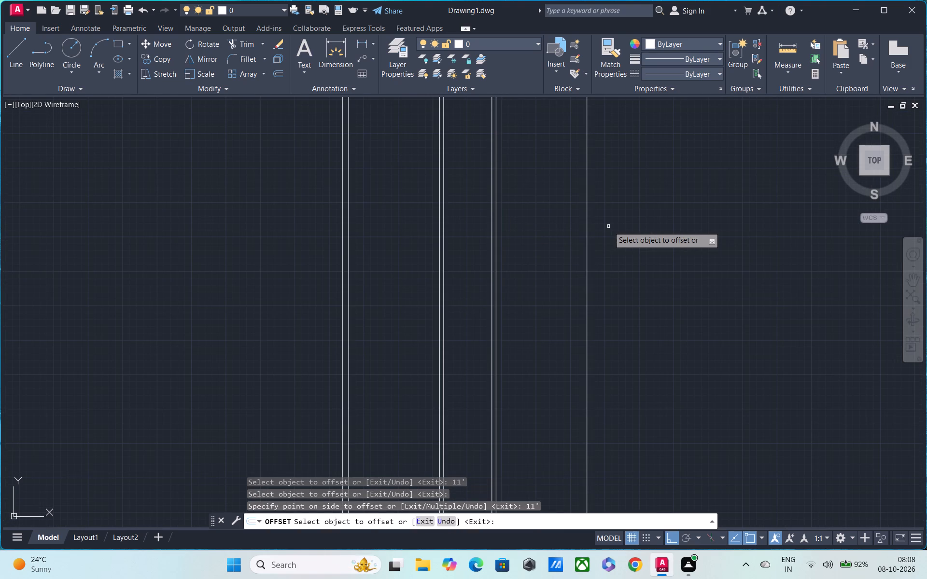
click(587, 225)
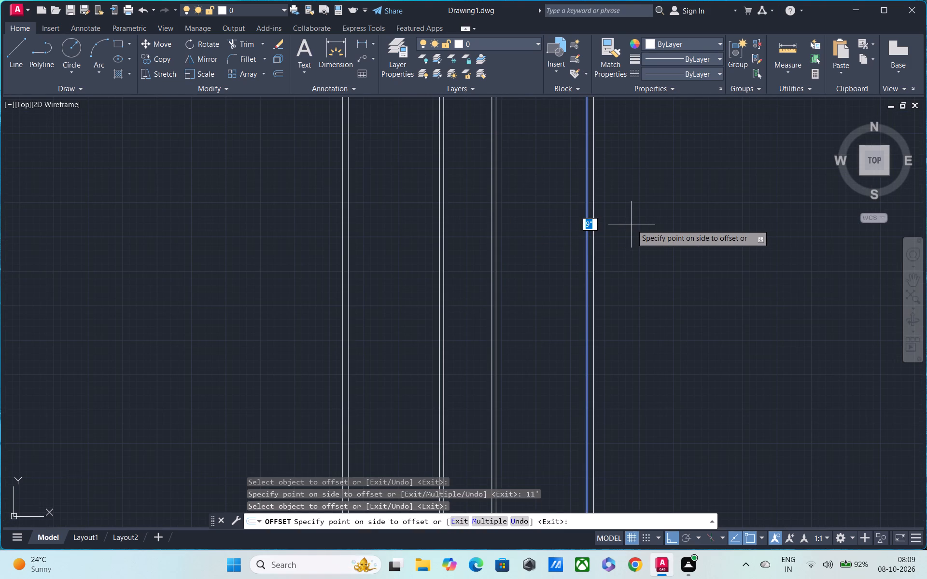
key(6)
key(BackSpace)
key(9)
key(shift+quotedbl)
key(Return)
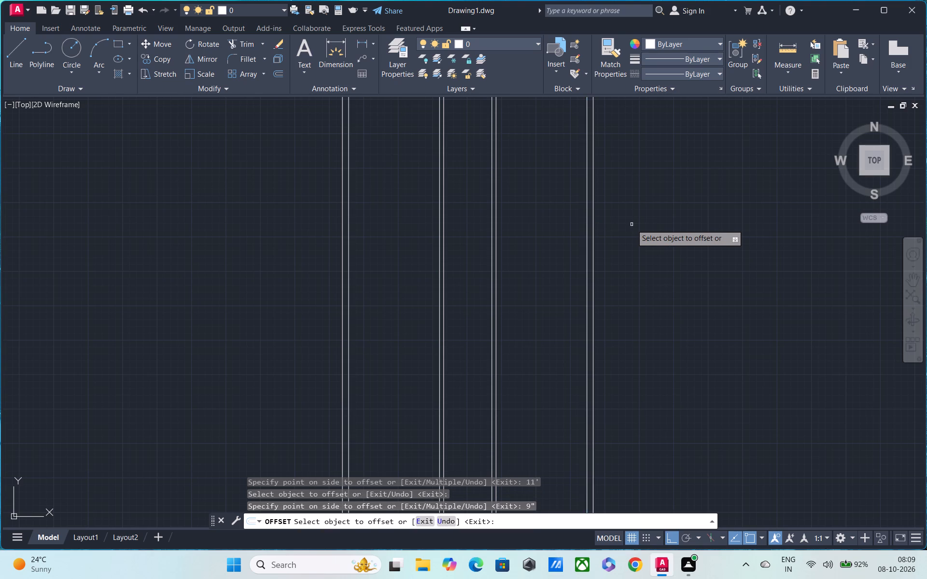
Draw a horizontal line joining the top ends of the wall lines, from the leftmost line to the rightmost line.
scroll(632, 224, down, 3)
middle_drag(611, 237, 566, 404)
text(L)
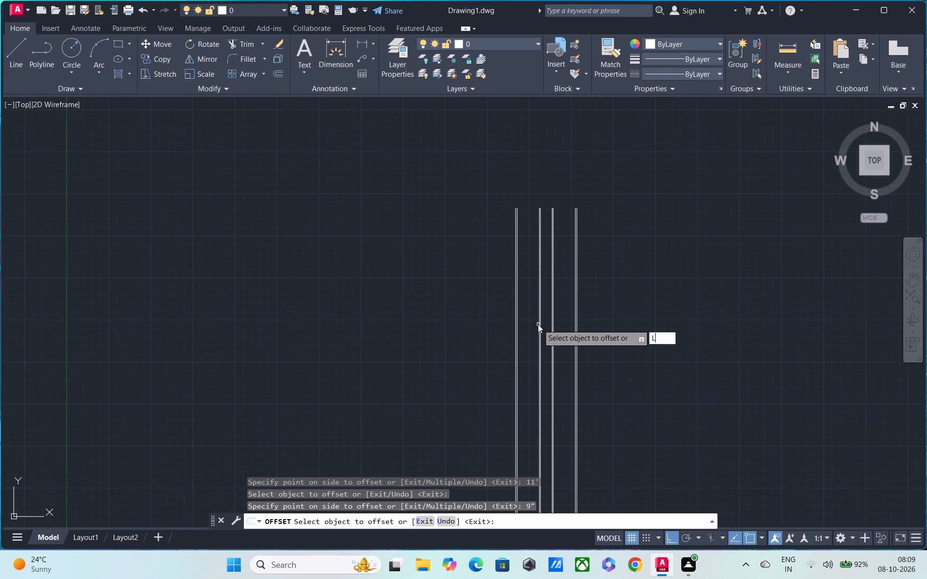
key(space)
key(Escape)
key(Escape)
text(L)
key(space)
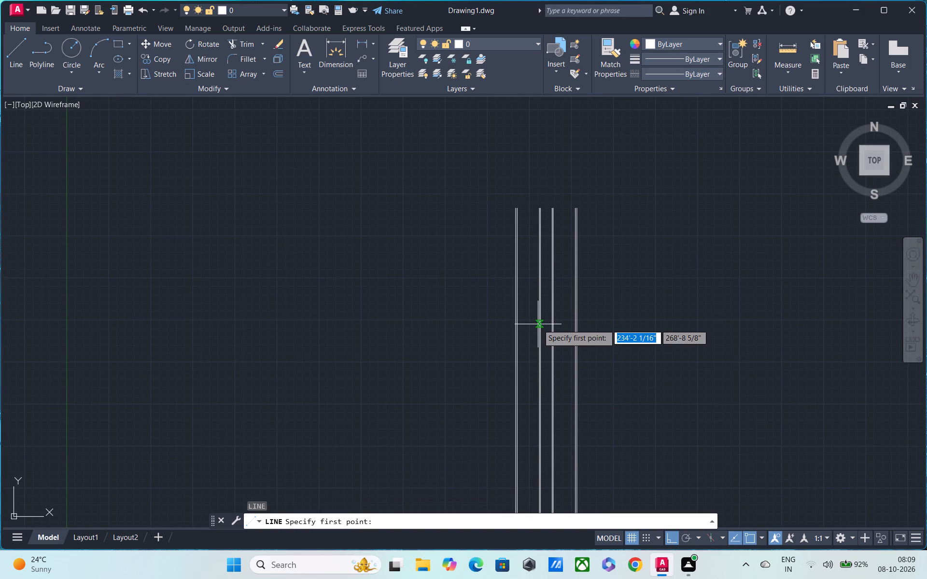
scroll(530, 250, up, 1)
middle_drag(530, 233, 522, 307)
scroll(508, 262, up, 2)
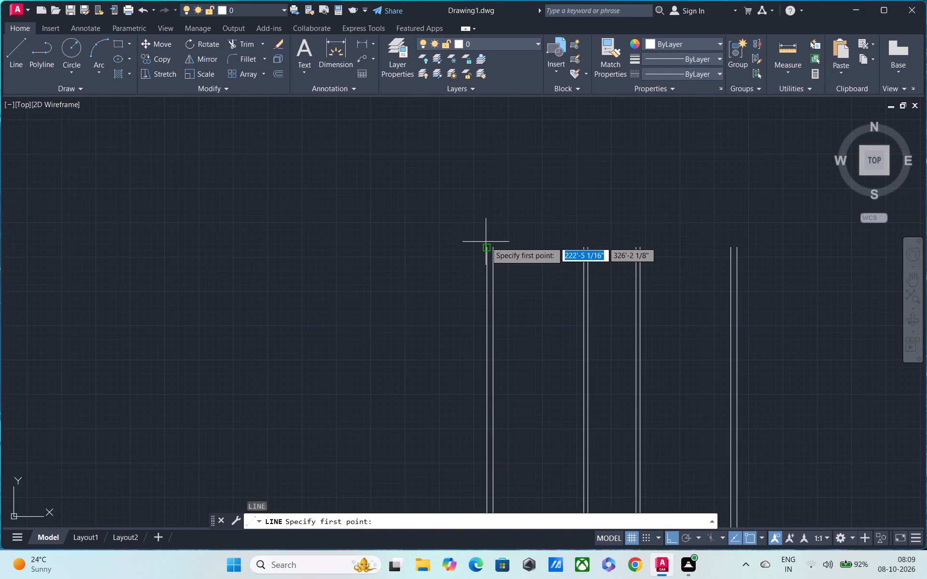
click(485, 252)
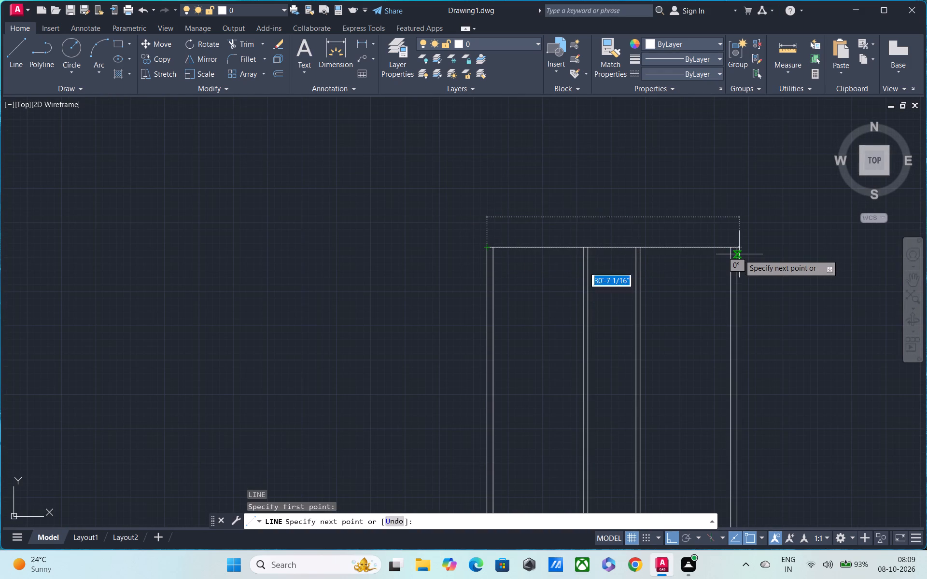
scroll(739, 254, up, 3)
click(733, 227)
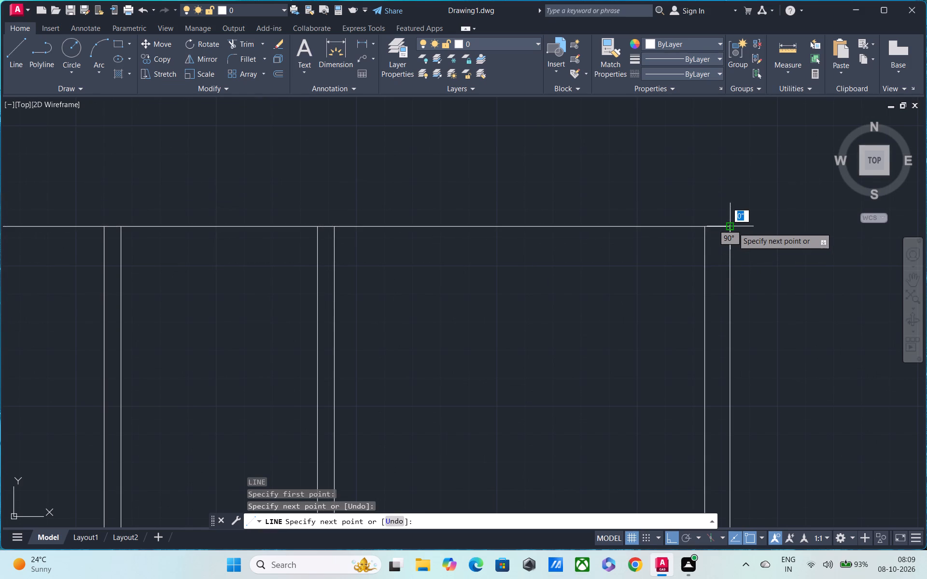
key(Escape)
Offset the horizontal top line 9" downward to form the top outer wall.
text(O)
key(space)
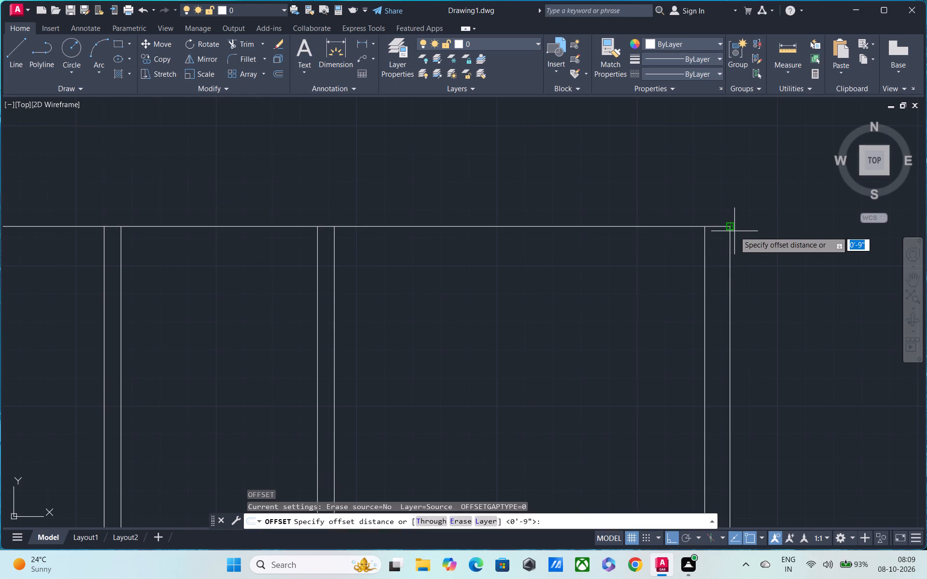
text(9")
key(Return)
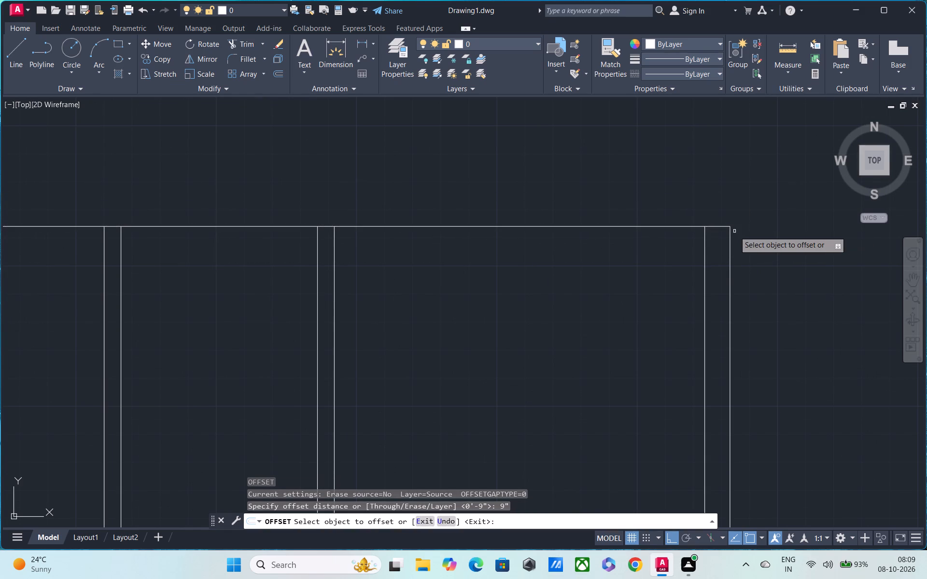
click(663, 226)
click(662, 243)
scroll(604, 323, down, 2)
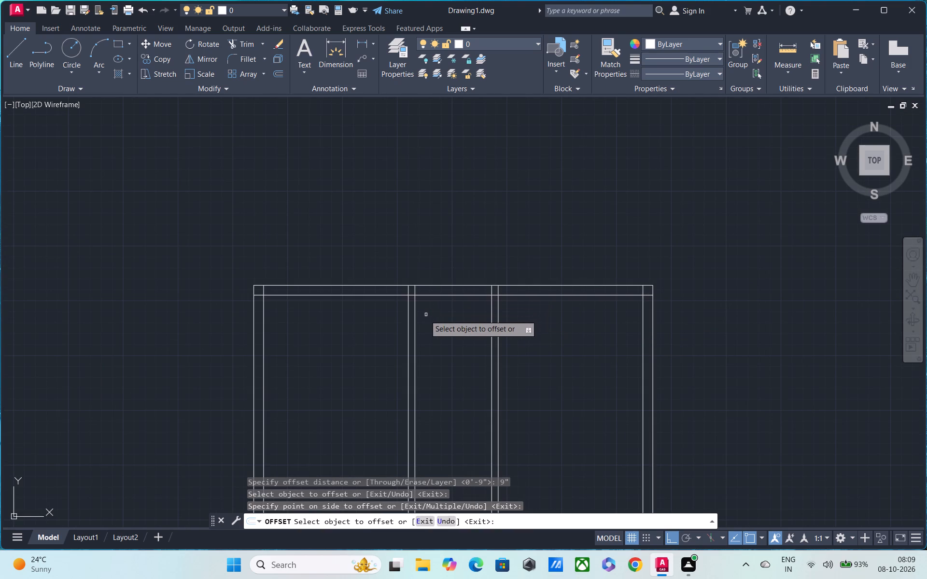
key(Escape)
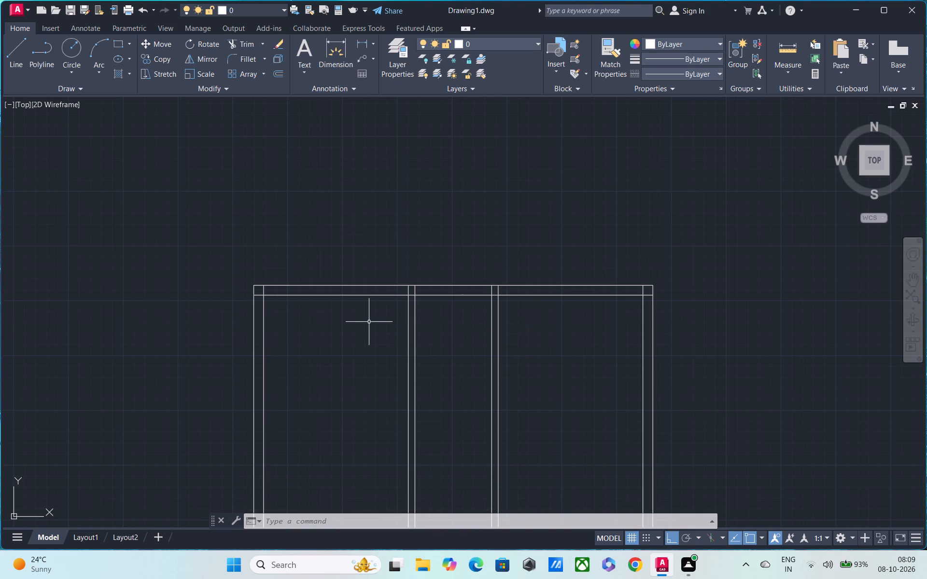
Trim the overlapping line segments where the first interior wall meets the top wall.
text(TR)
key(space)
scroll(382, 317, up, 2)
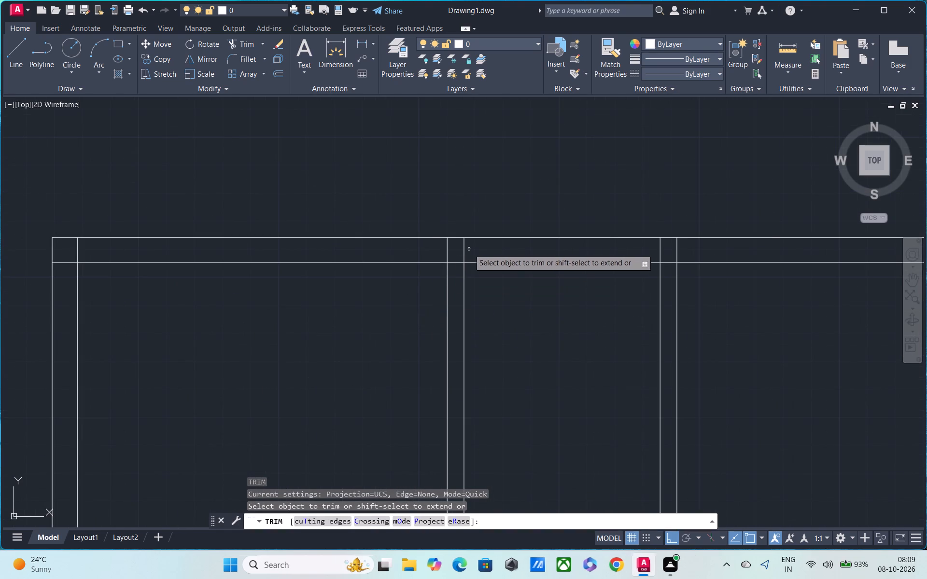
scroll(475, 249, up, 3)
drag(471, 249, 344, 252)
drag(396, 290, 402, 344)
scroll(428, 307, down, 4)
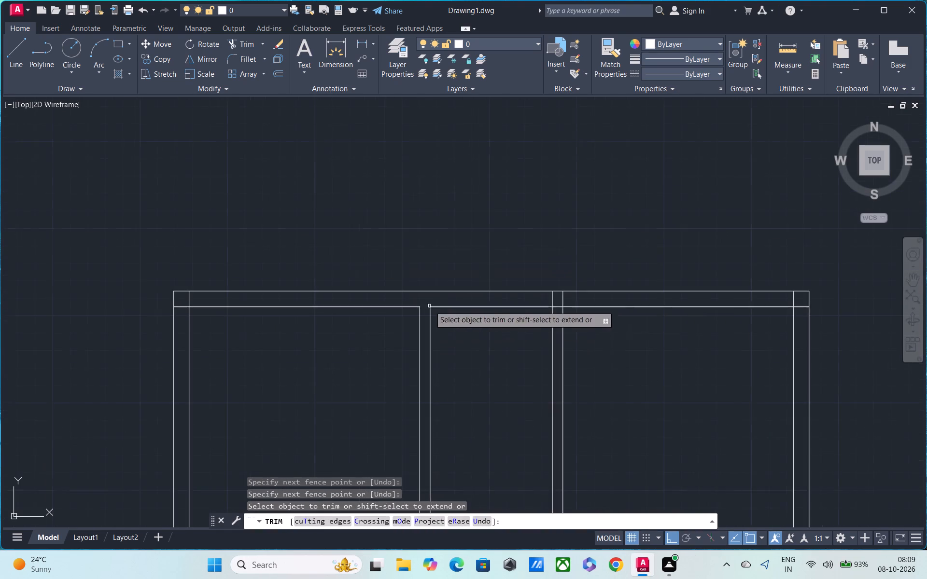
Trim the overlapping line segments where the second interior wall meets the top outer wall.
scroll(566, 313, up, 3)
drag(579, 276, 503, 266)
drag(540, 280, 540, 352)
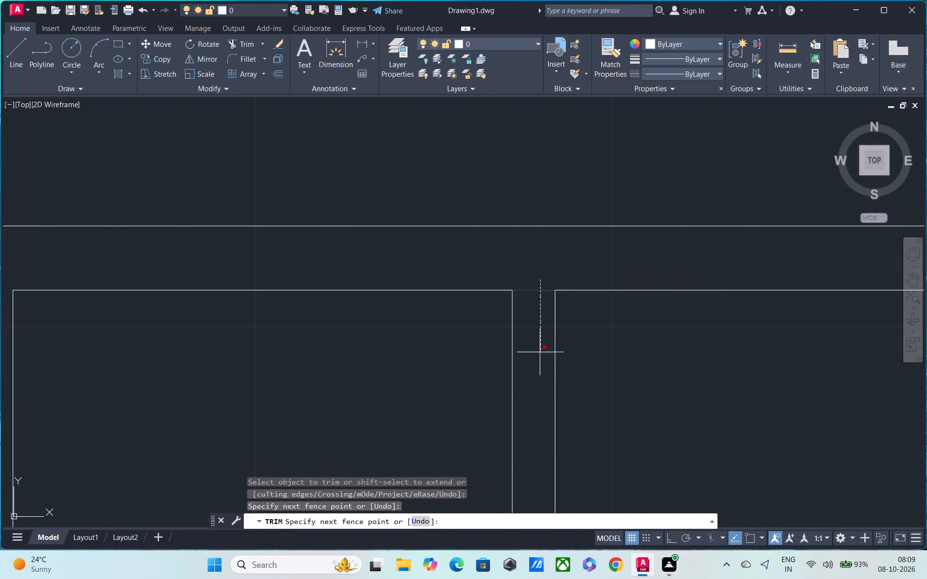
Trim the overlapping line segments at the top-right and top-left corners of the outer walls.
scroll(538, 325, down, 4)
scroll(687, 324, up, 3)
drag(673, 286, 702, 320)
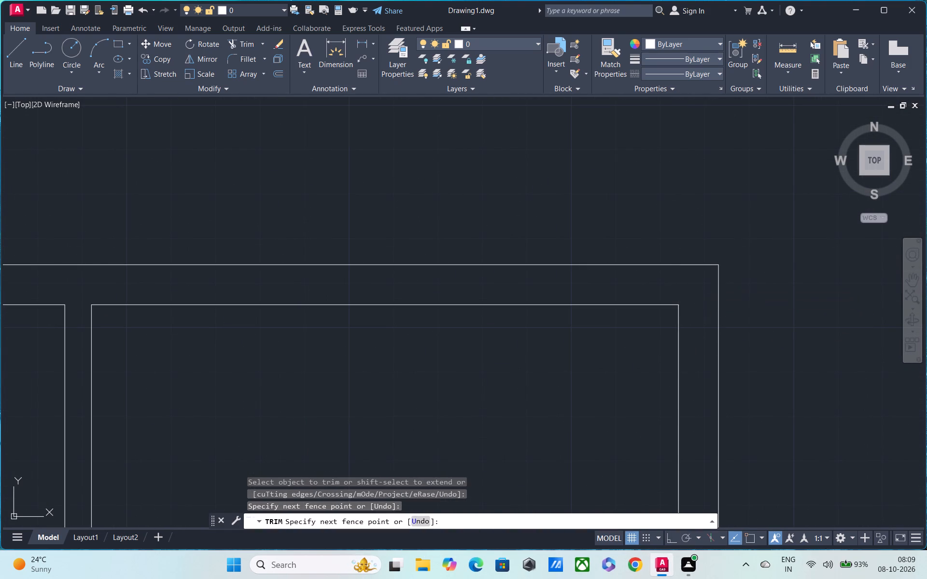
scroll(702, 311, down, 3)
middle_drag(241, 350, 432, 345)
scroll(494, 301, up, 3)
drag(598, 294, 589, 294)
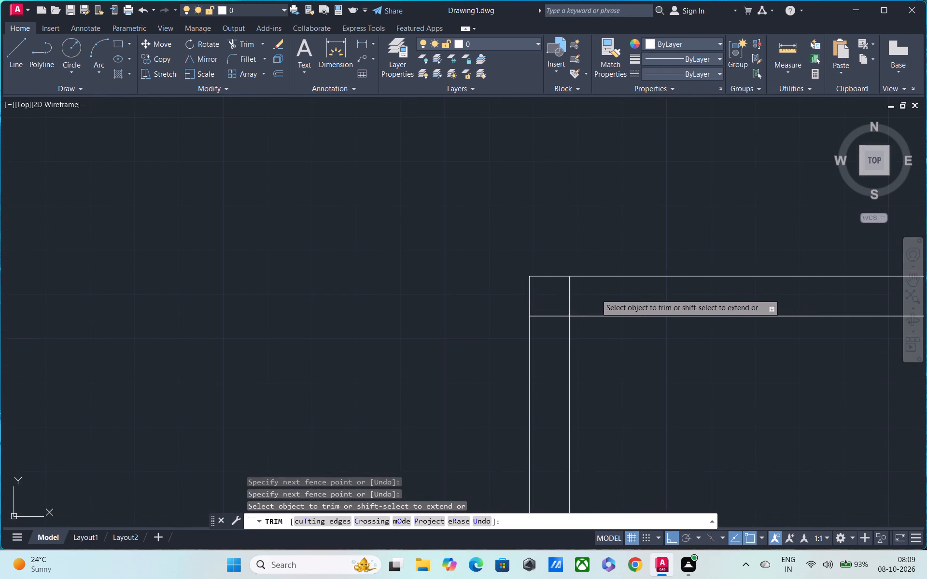
drag(589, 294, 548, 340)
scroll(548, 336, down, 3)
middle_drag(640, 361, 529, 322)
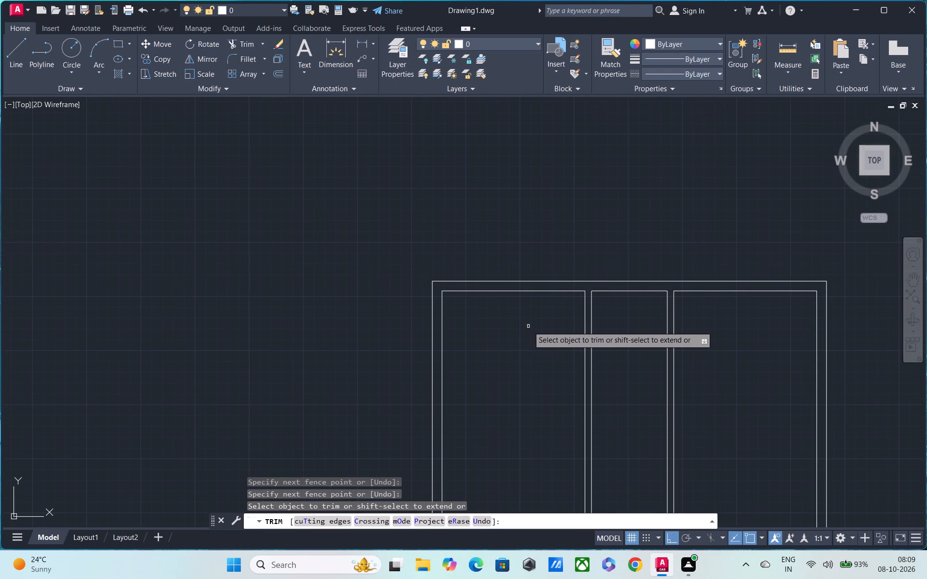
key(Escape)
Offset the left bay's inner top wall line 12' downward, and offset that copy 6" down to form the first cross wall.
text(O)
key(space)
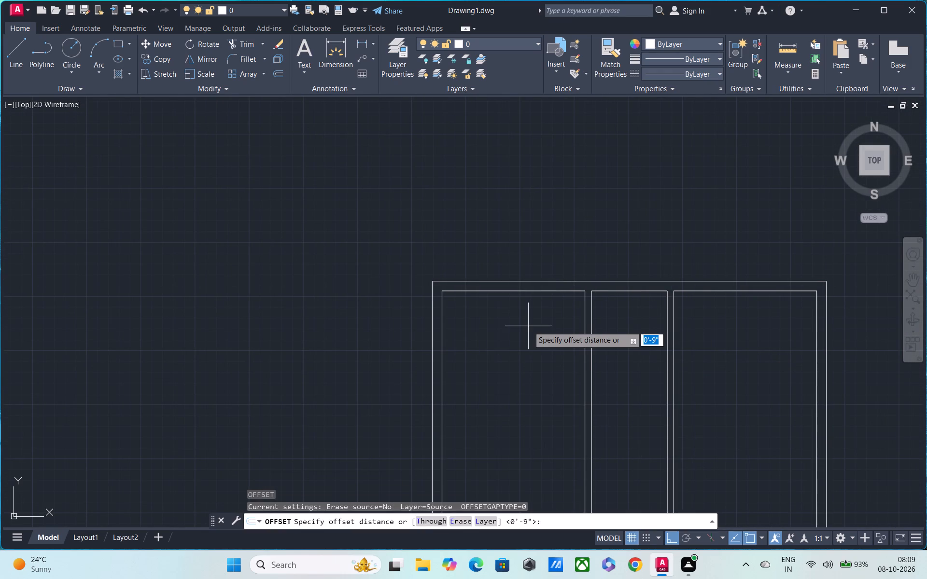
text(12')
key(Return)
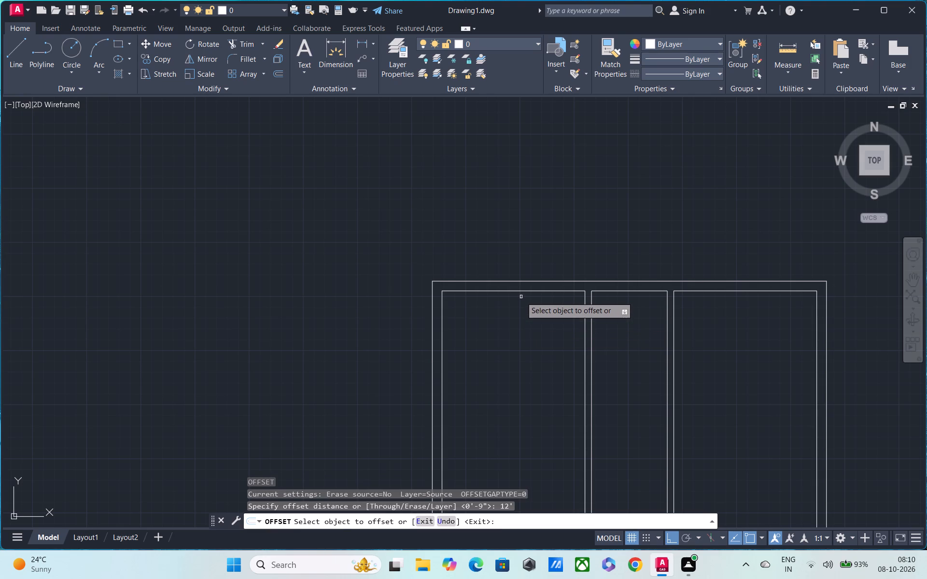
click(514, 292)
click(515, 345)
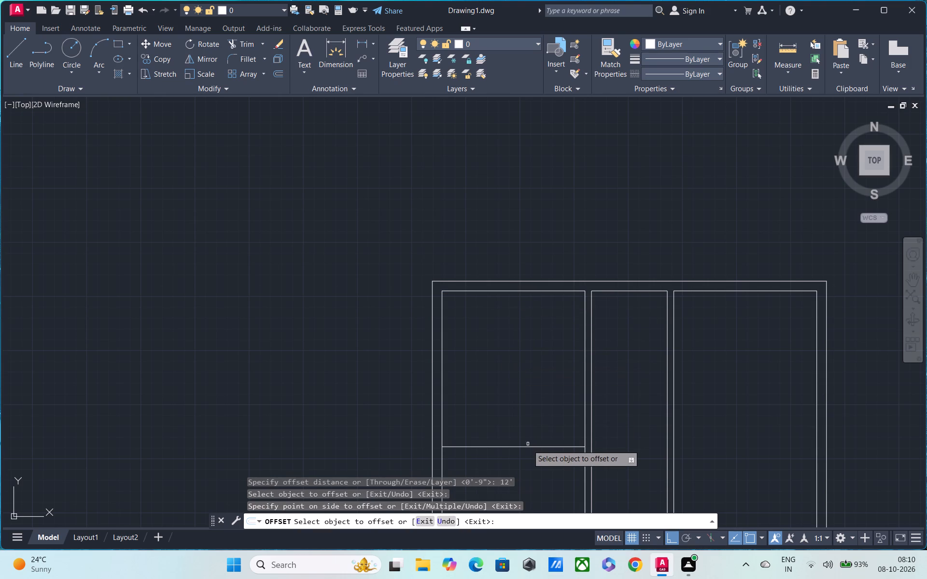
click(528, 447)
text(6")
key(Return)
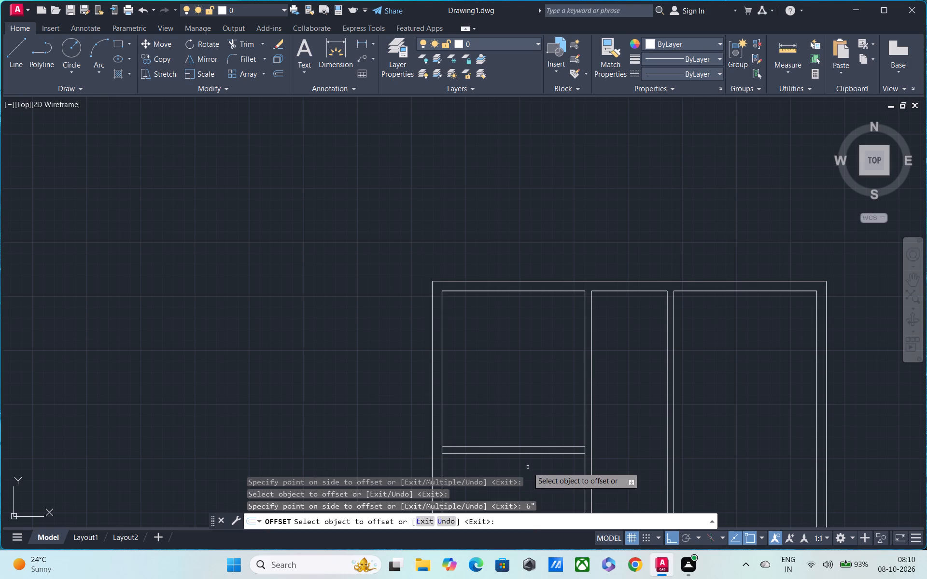
Offset the first cross wall's lower line 7'10" downward, and offset that copy 6" down to form the second cross wall.
middle_drag(527, 459, 523, 395)
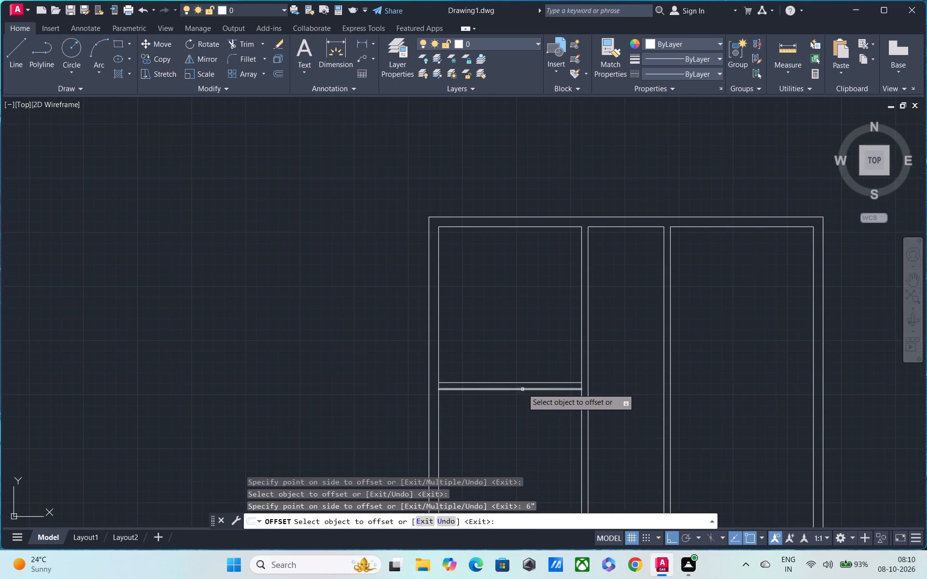
click(522, 388)
text(7'10")
key(Return)
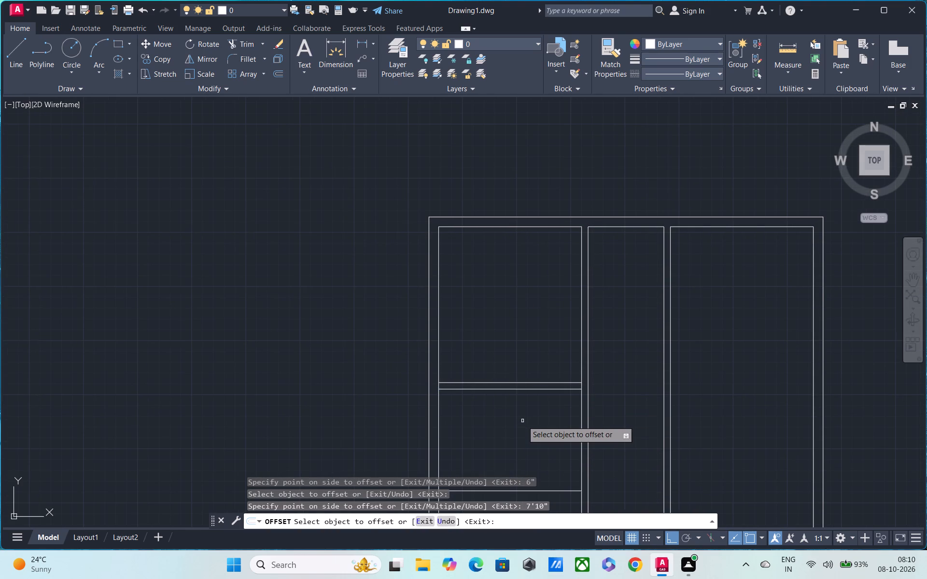
middle_drag(527, 404, 502, 77)
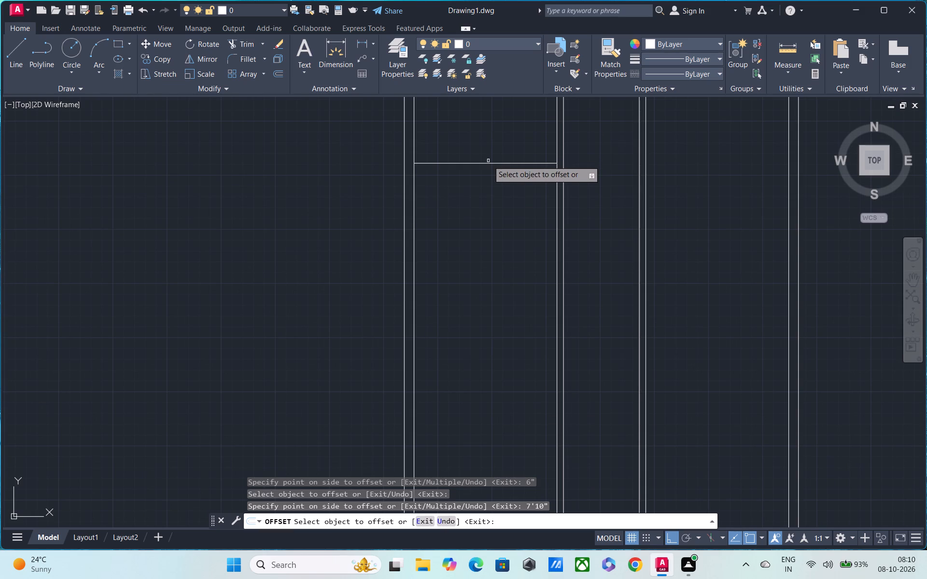
click(487, 163)
text(6")
key(Return)
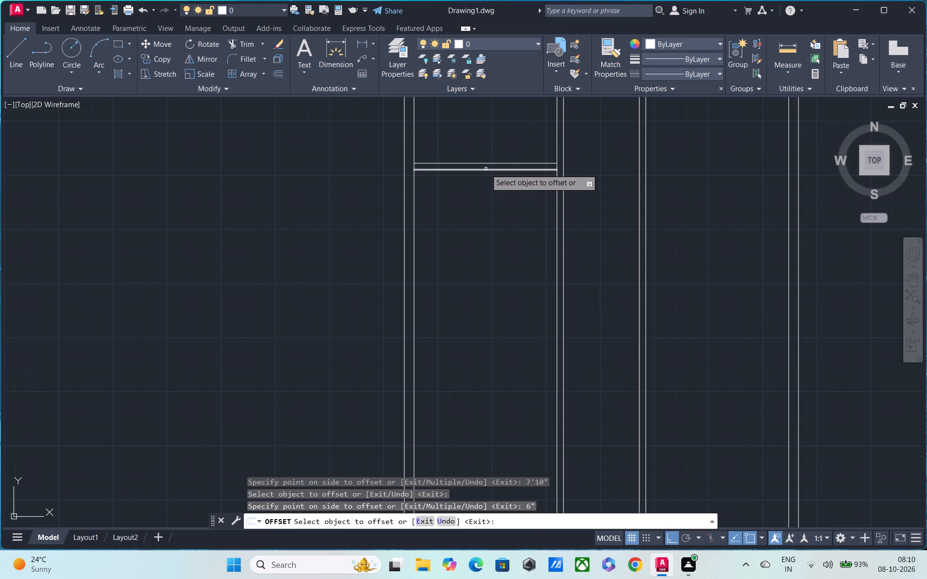
Offset the second cross wall's lower line 8' downward, and offset that copy 9" down to form the left bay's bottom wall.
click(486, 169)
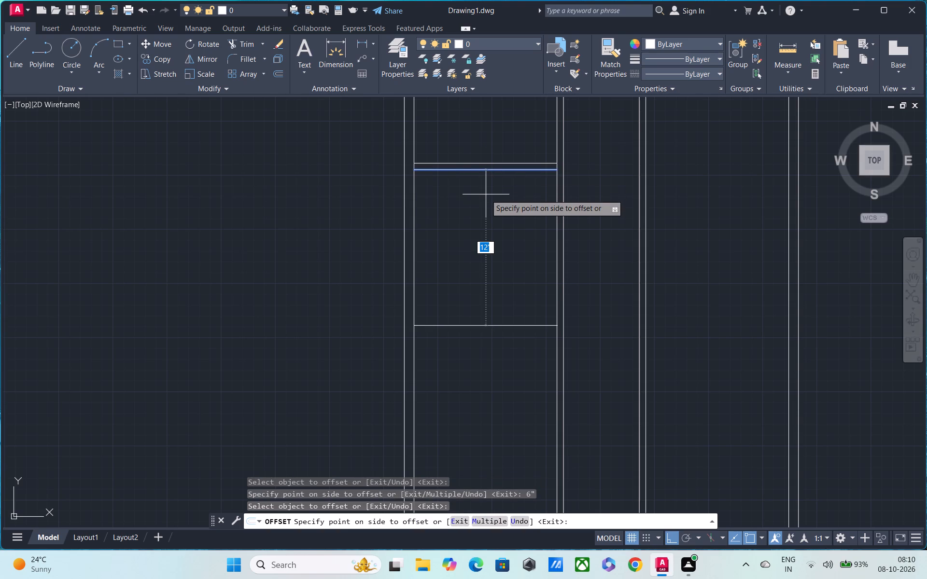
text(8')
key(Return)
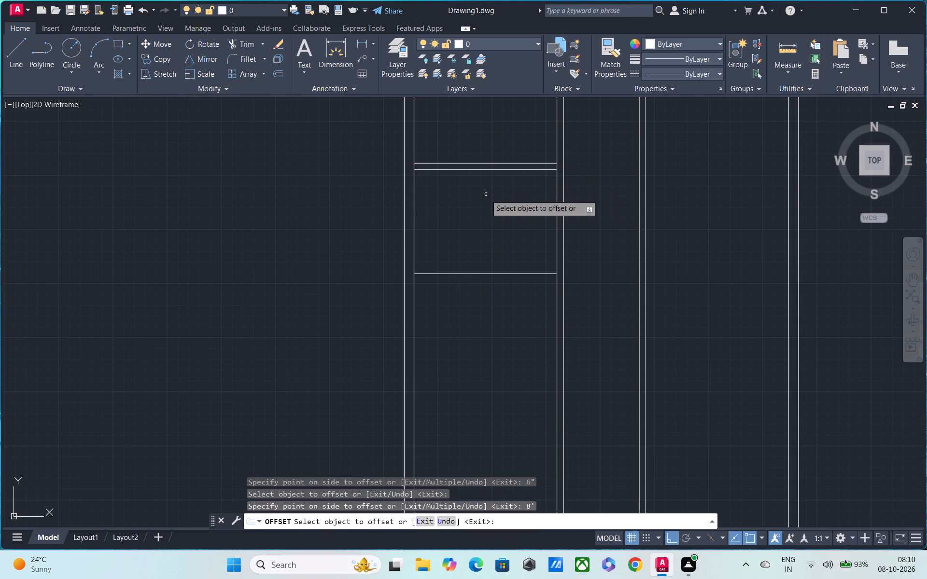
click(487, 273)
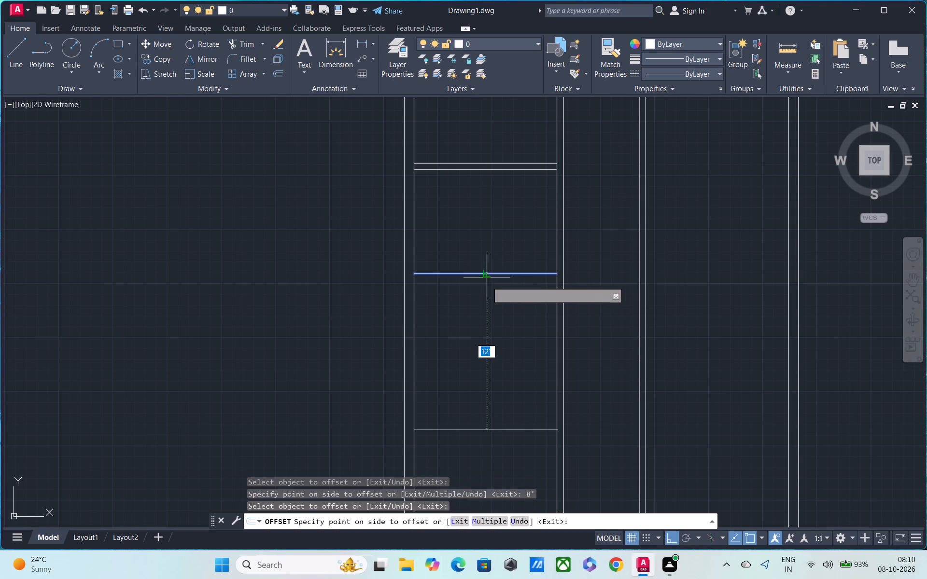
text(9")
key(Return)
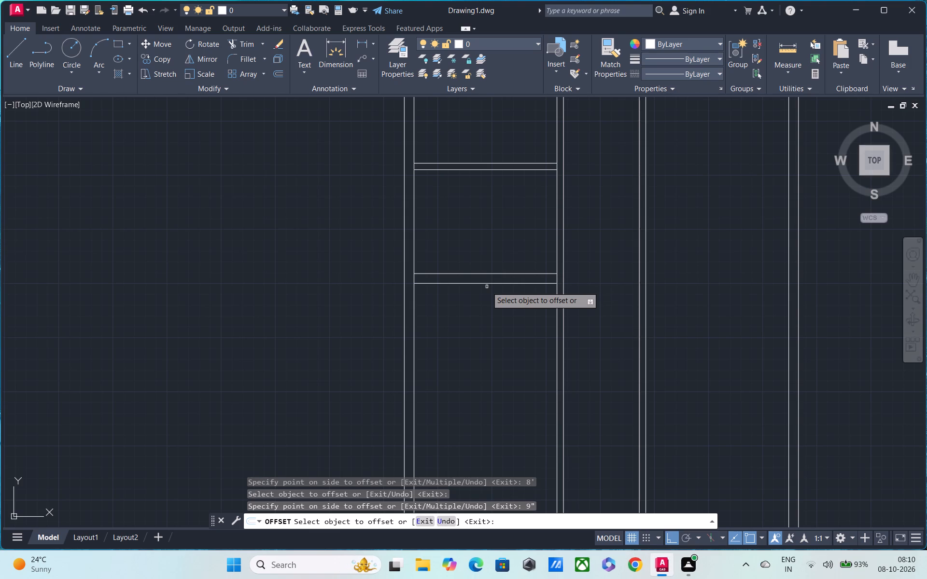
Offset the middle bay's inner top wall line 7' downward, and offset that copy further down to form a cross wall.
scroll(516, 275, down, 2)
middle_drag(634, 255, 610, 333)
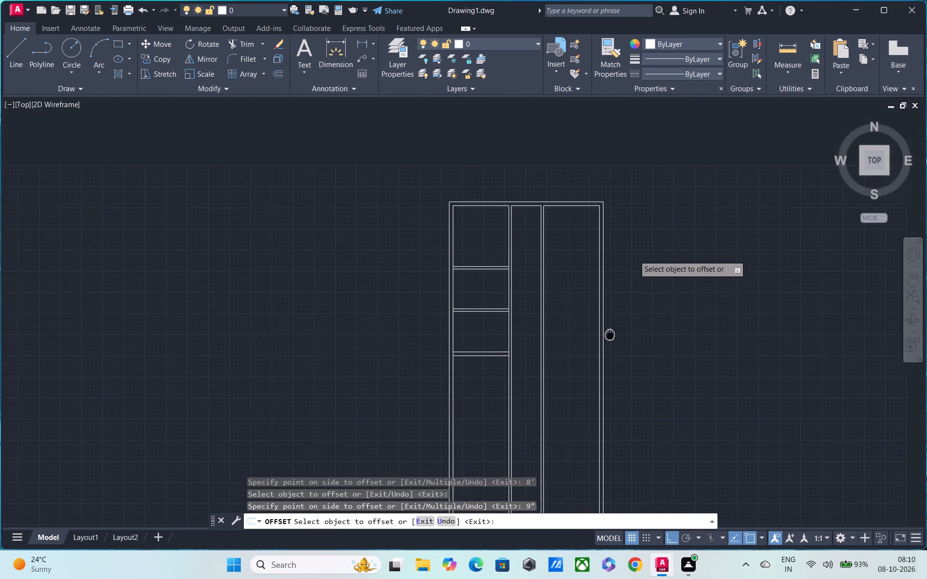
middle_drag(610, 333, 607, 333)
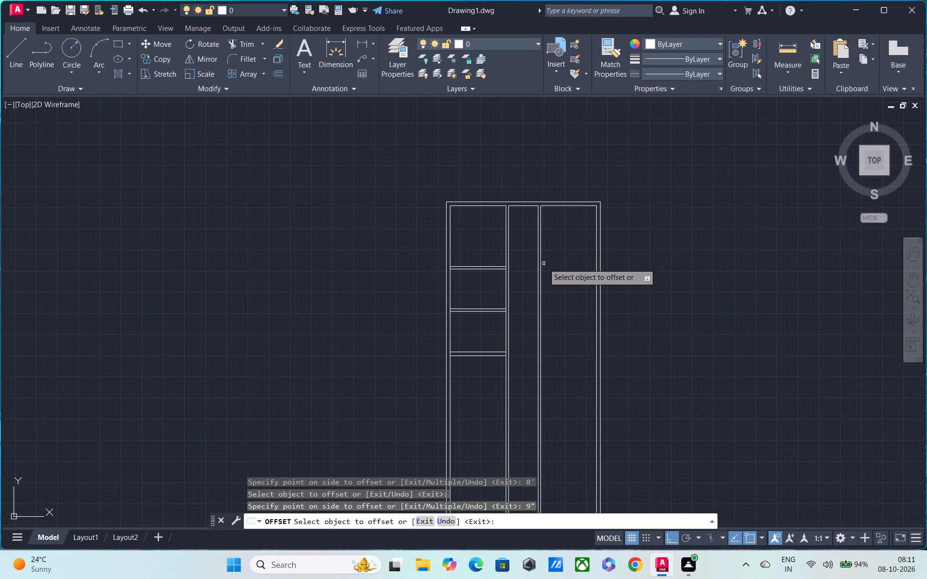
middle_drag(542, 276, 540, 322)
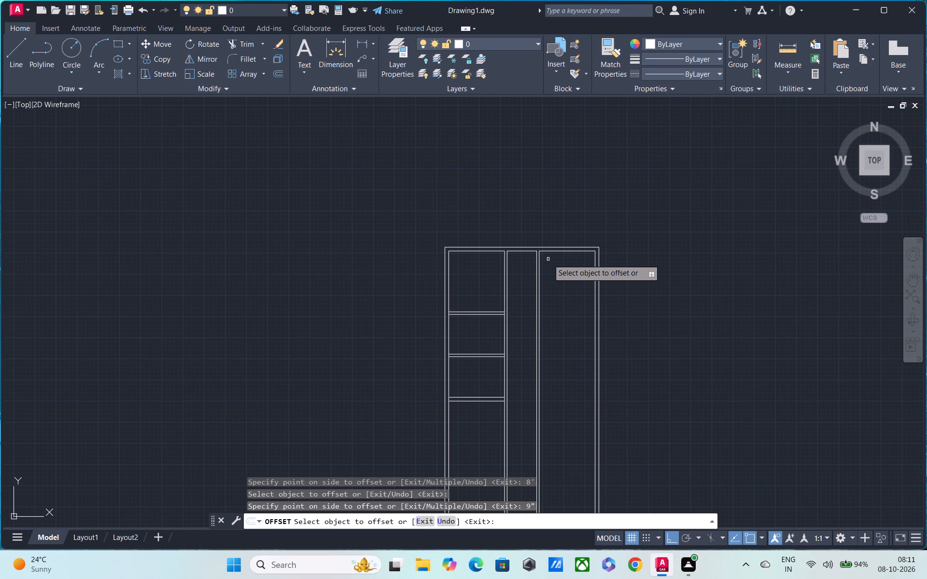
middle_drag(548, 259, 546, 293)
scroll(532, 278, up, 2)
click(519, 296)
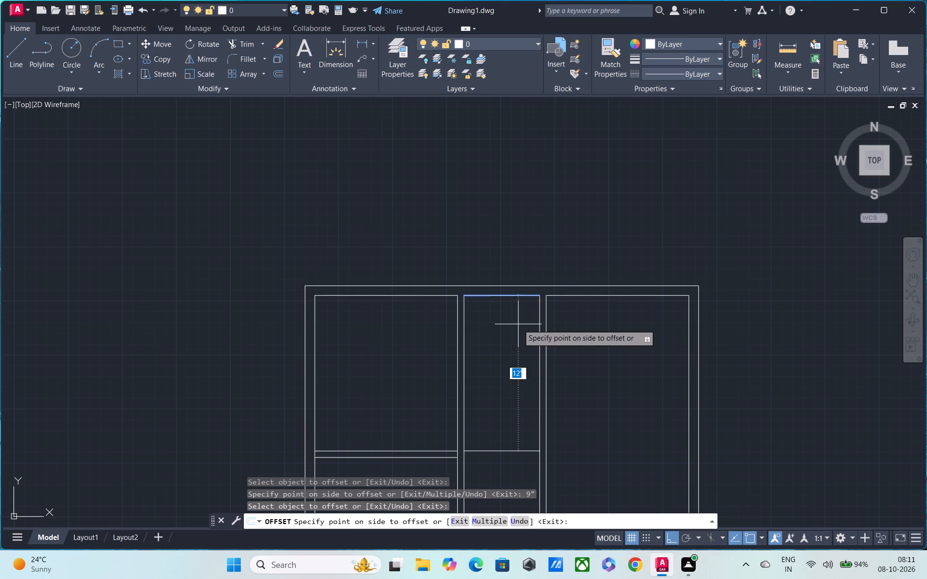
text(7')
key(Return)
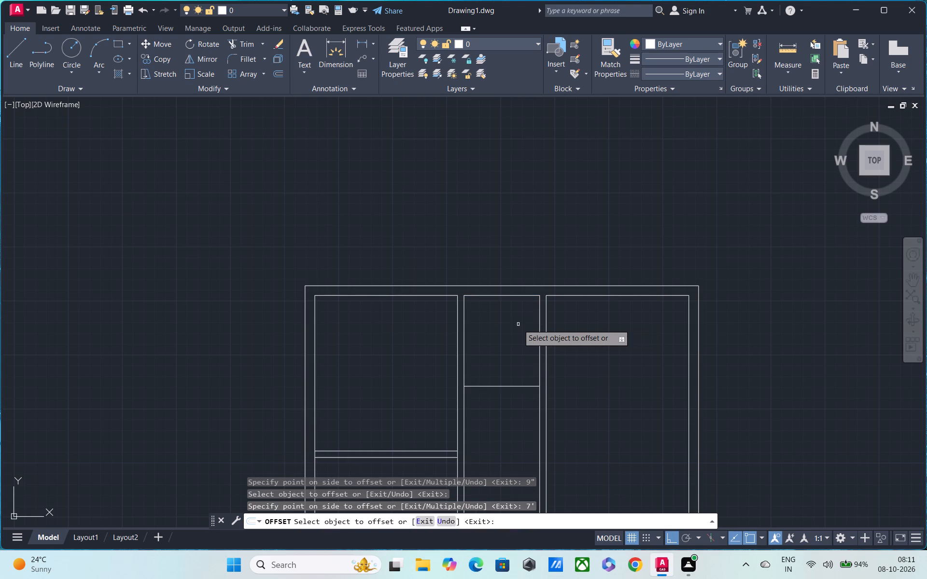
click(513, 386)
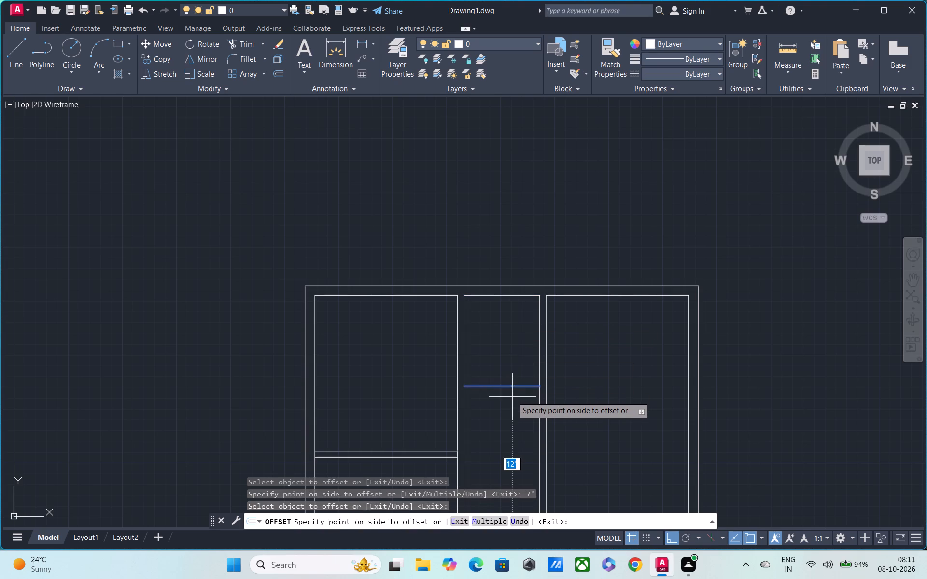
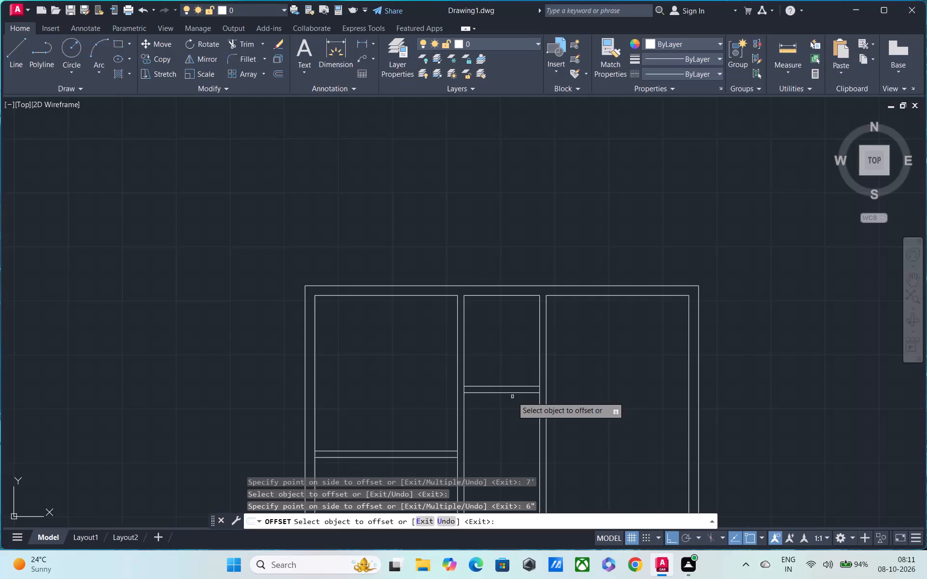
Offset the right bay's inner top wall line 12' downward, and offset that copy 6" down to form the first cross wall.
click(595, 294)
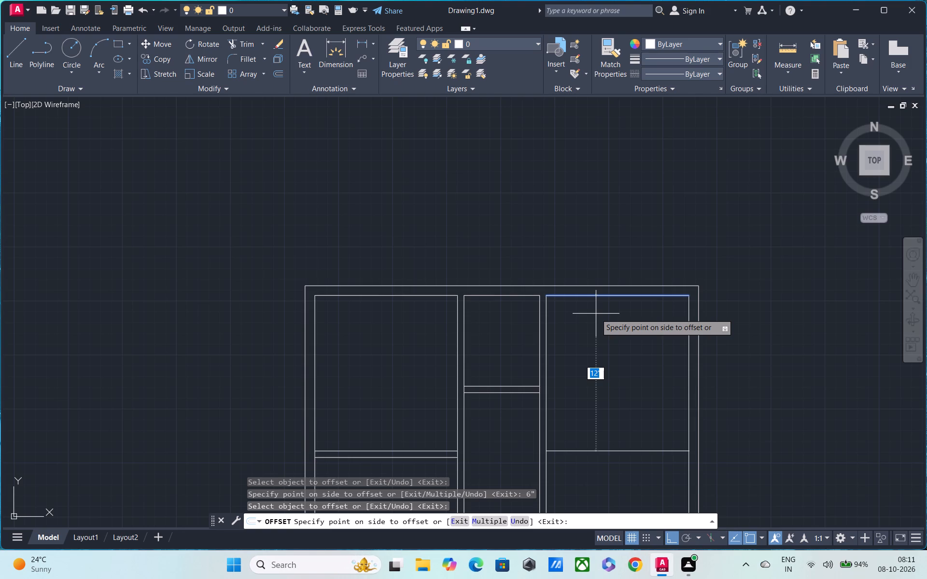
text(12')
key(Return)
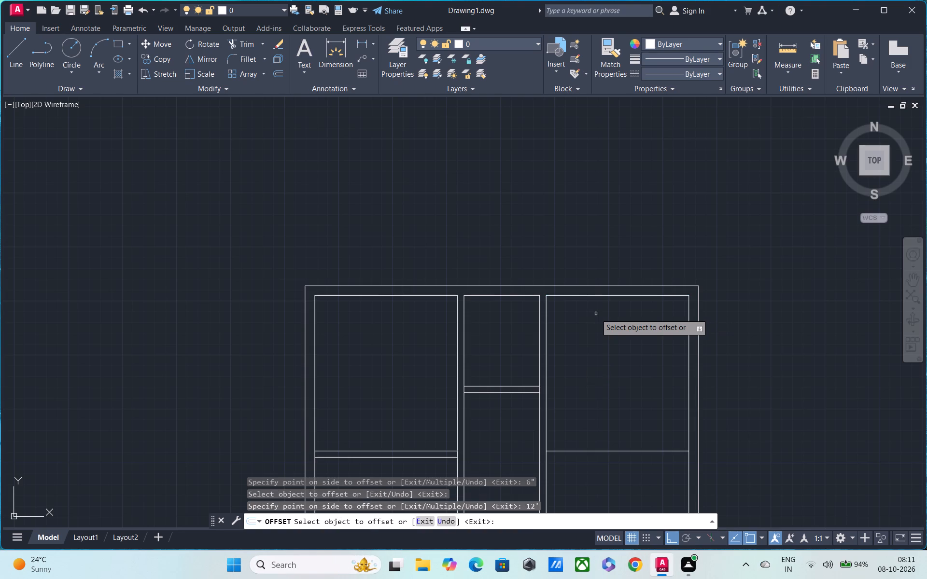
middle_drag(601, 372, 599, 307)
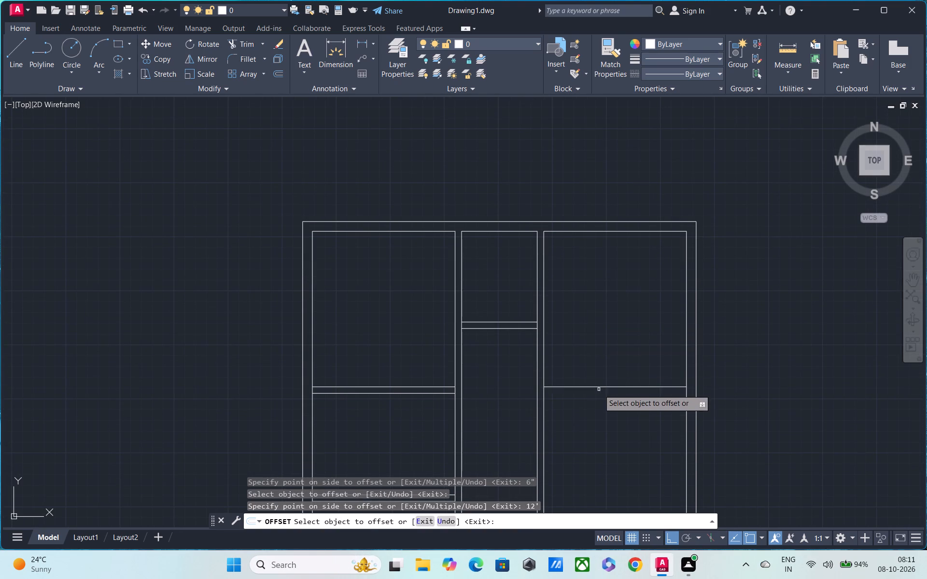
click(599, 386)
text(6")
key(Return)
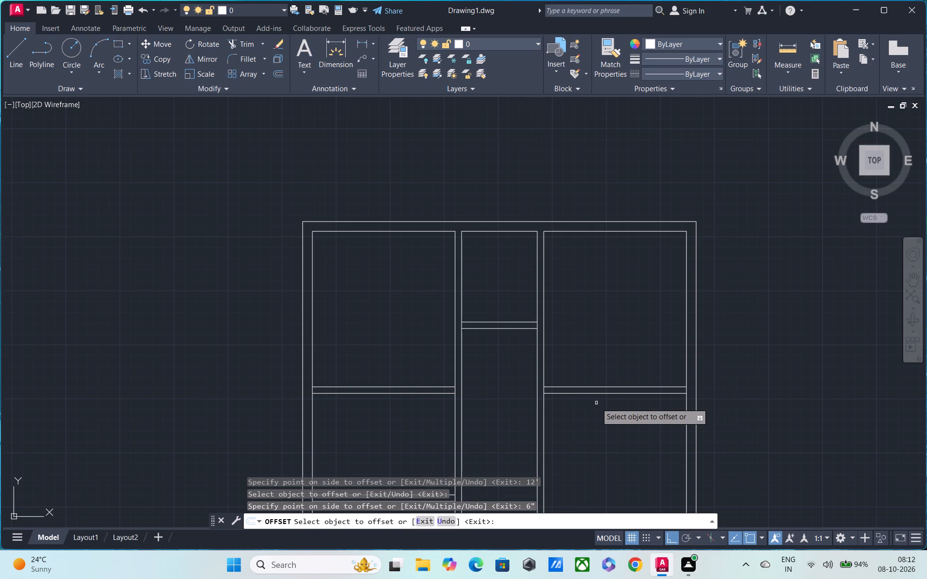
Offset the right bay's first cross wall's lower line 11'10" downward, and offset that copy 6" down to form the second cross wall.
middle_drag(596, 395, 604, 231)
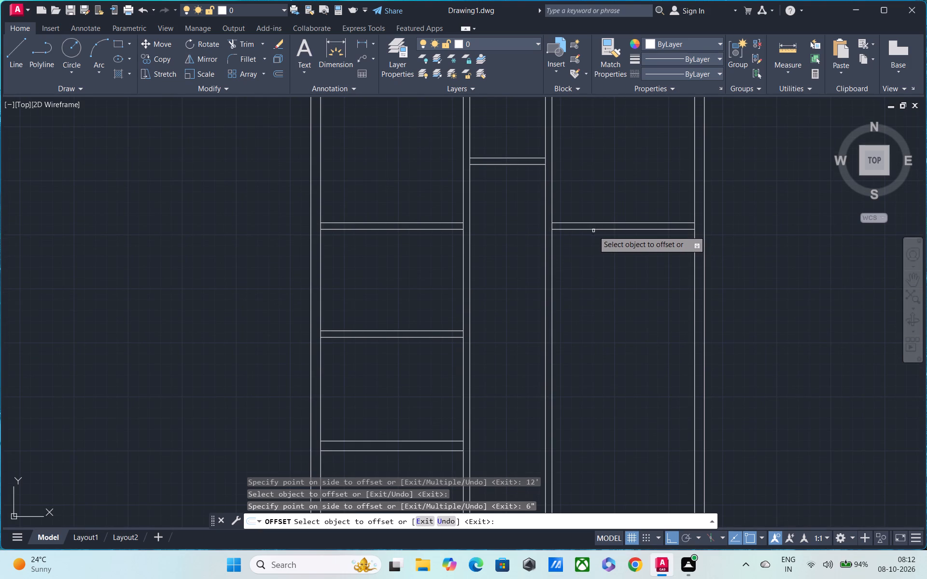
click(593, 228)
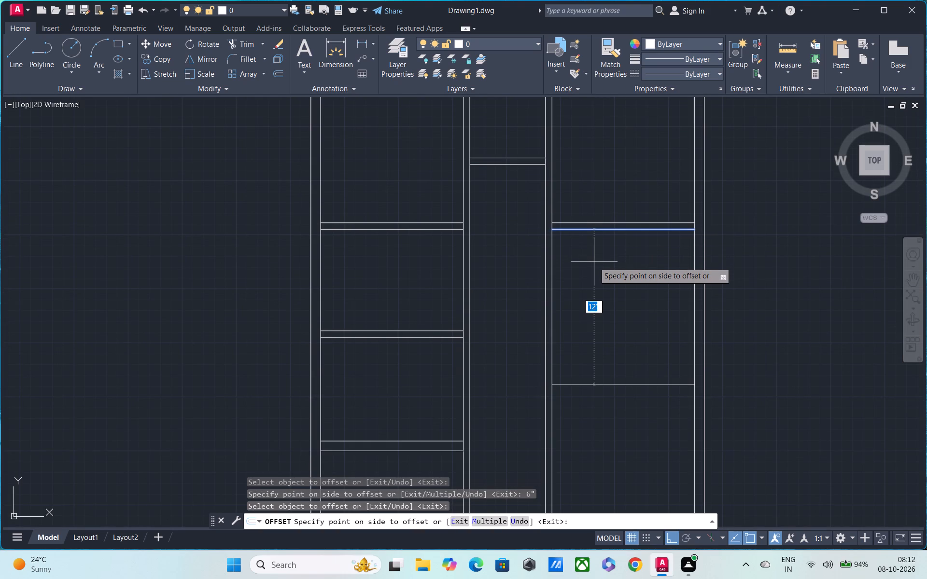
text(11')
text(10")
key(Return)
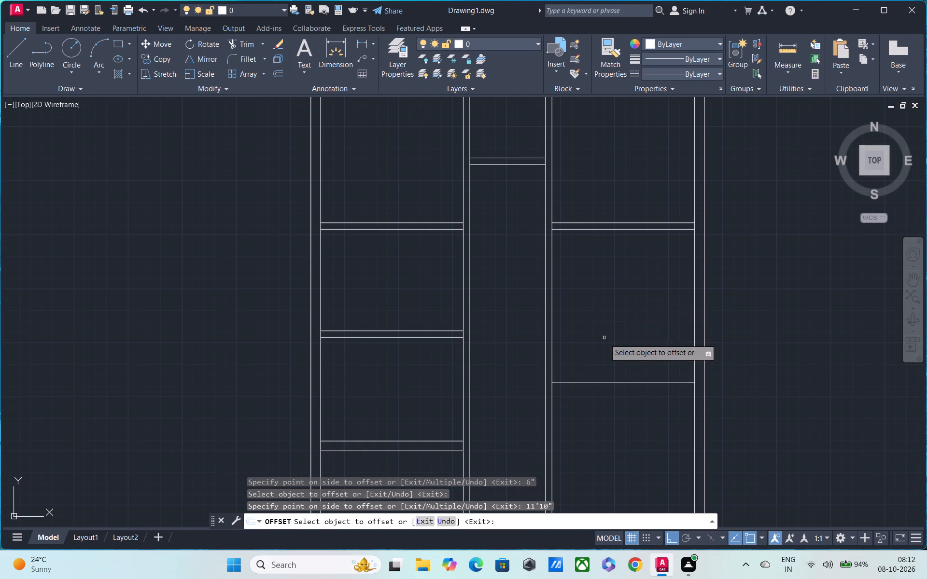
click(611, 383)
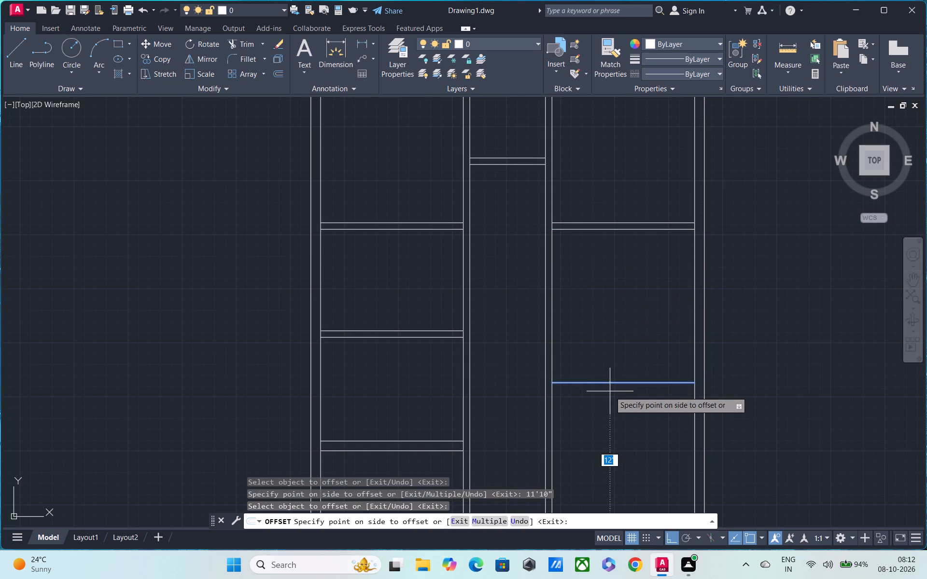
text(6")
key(Return)
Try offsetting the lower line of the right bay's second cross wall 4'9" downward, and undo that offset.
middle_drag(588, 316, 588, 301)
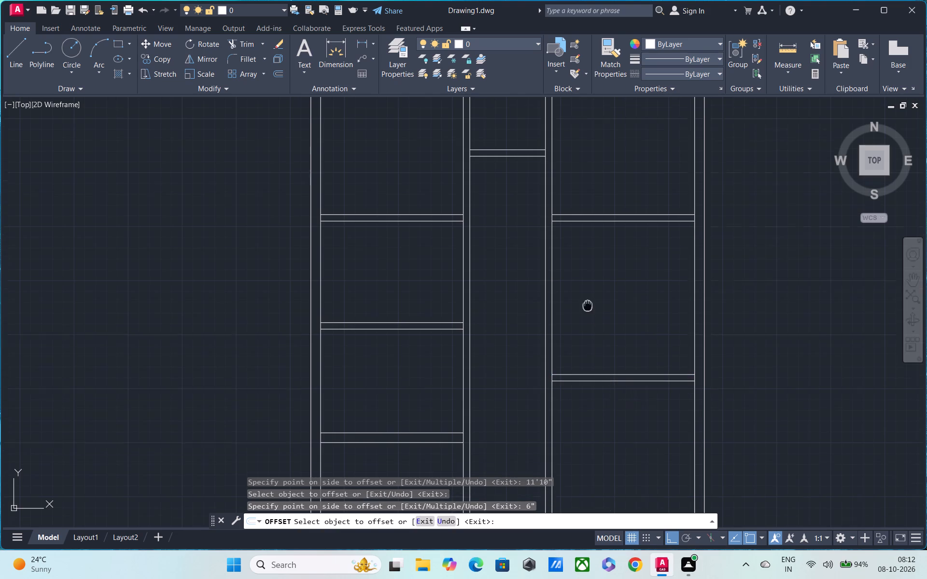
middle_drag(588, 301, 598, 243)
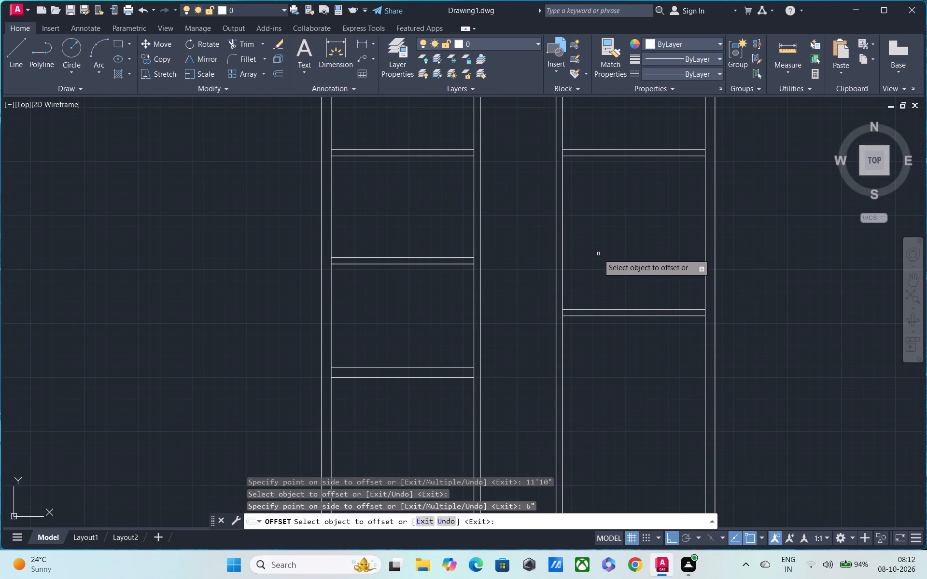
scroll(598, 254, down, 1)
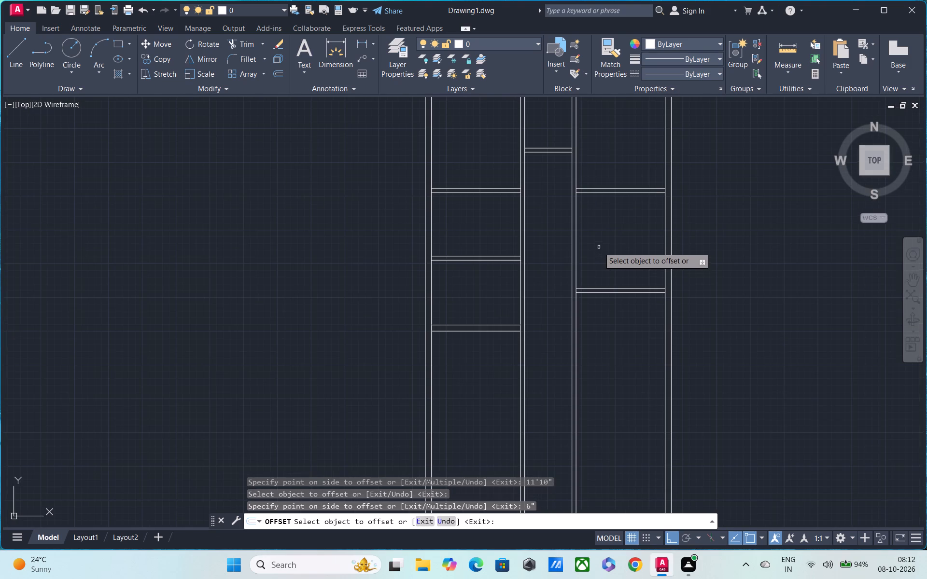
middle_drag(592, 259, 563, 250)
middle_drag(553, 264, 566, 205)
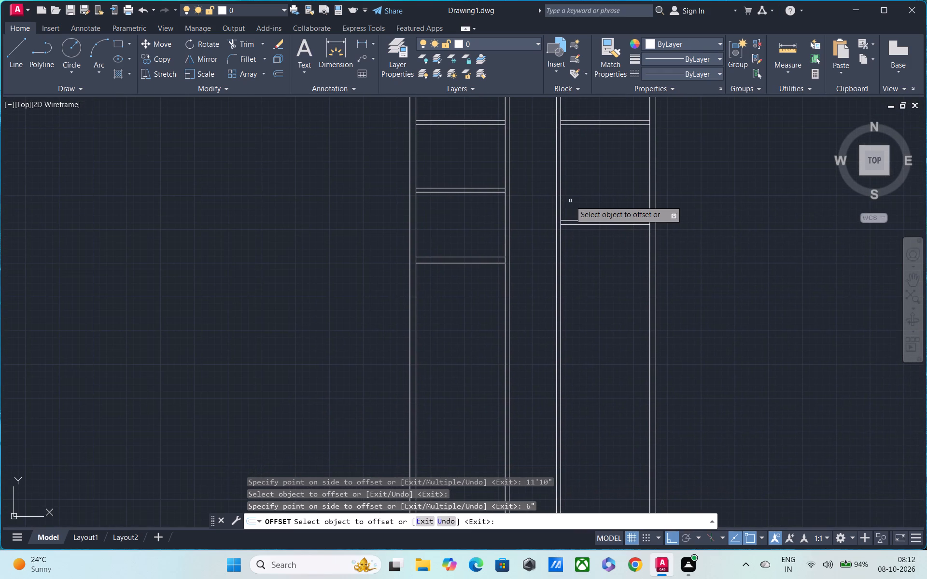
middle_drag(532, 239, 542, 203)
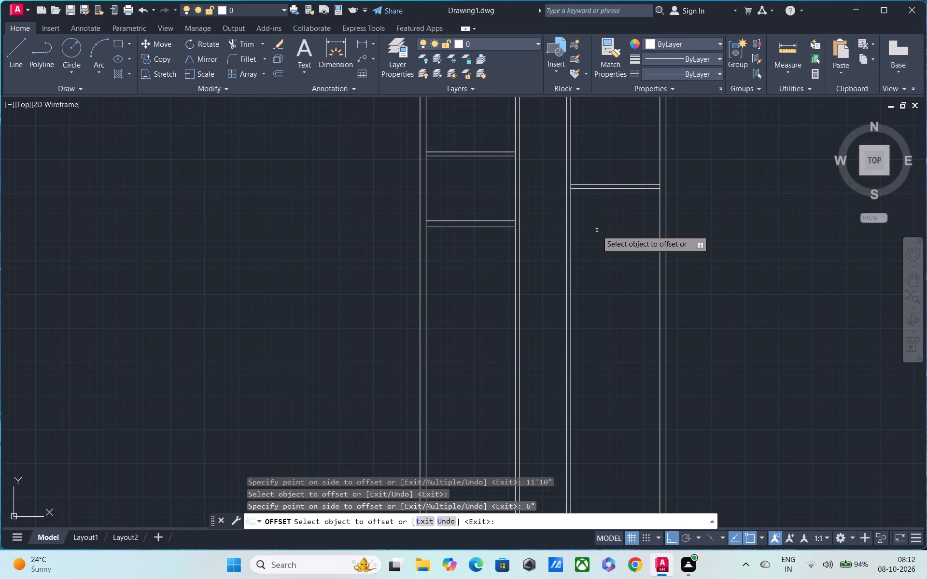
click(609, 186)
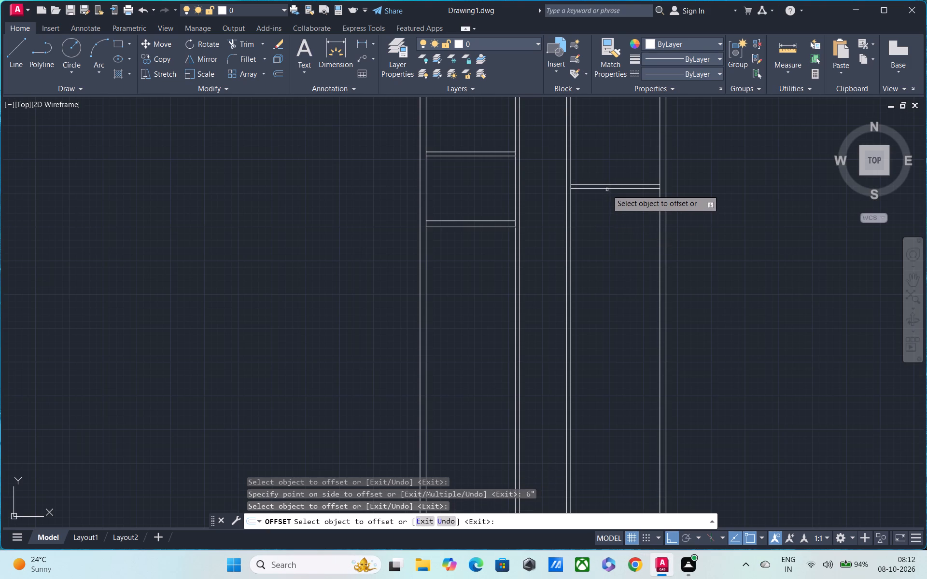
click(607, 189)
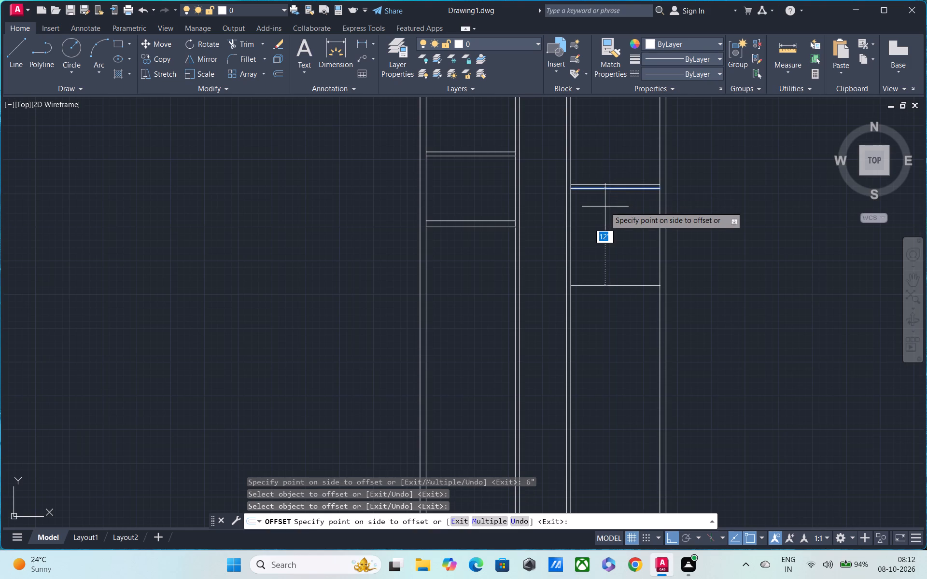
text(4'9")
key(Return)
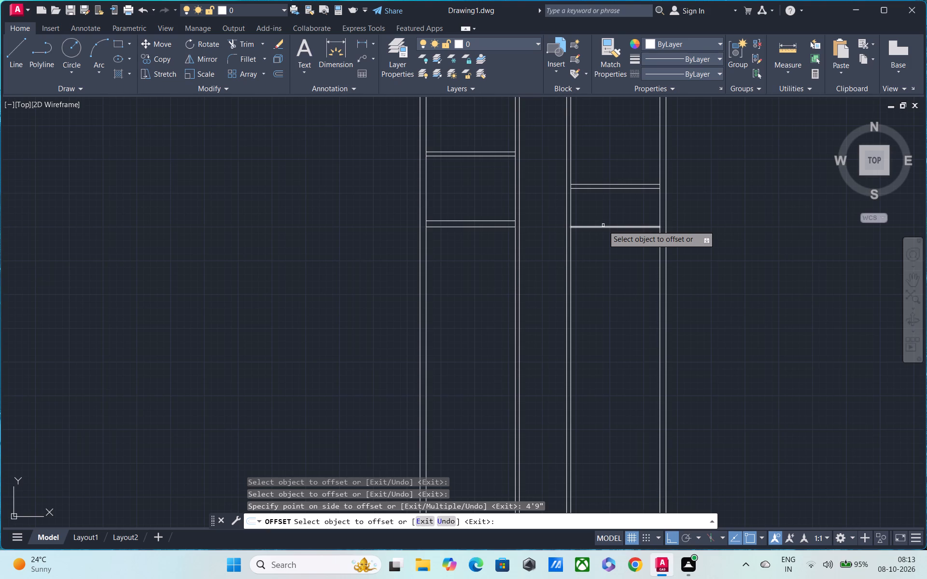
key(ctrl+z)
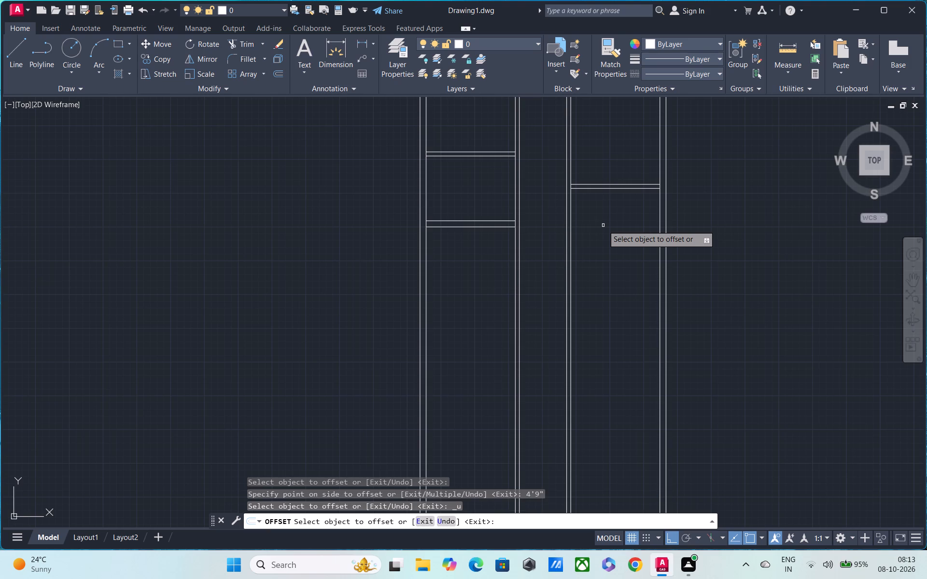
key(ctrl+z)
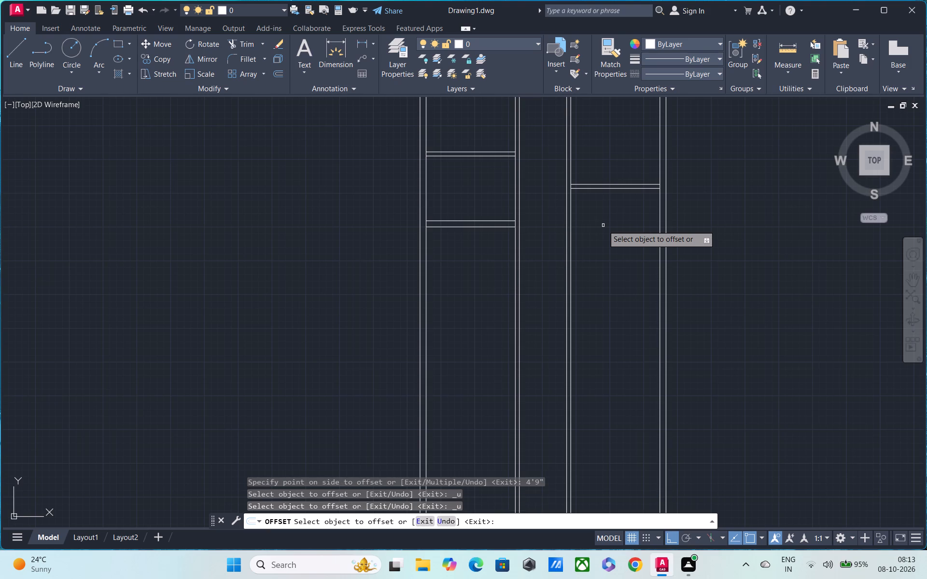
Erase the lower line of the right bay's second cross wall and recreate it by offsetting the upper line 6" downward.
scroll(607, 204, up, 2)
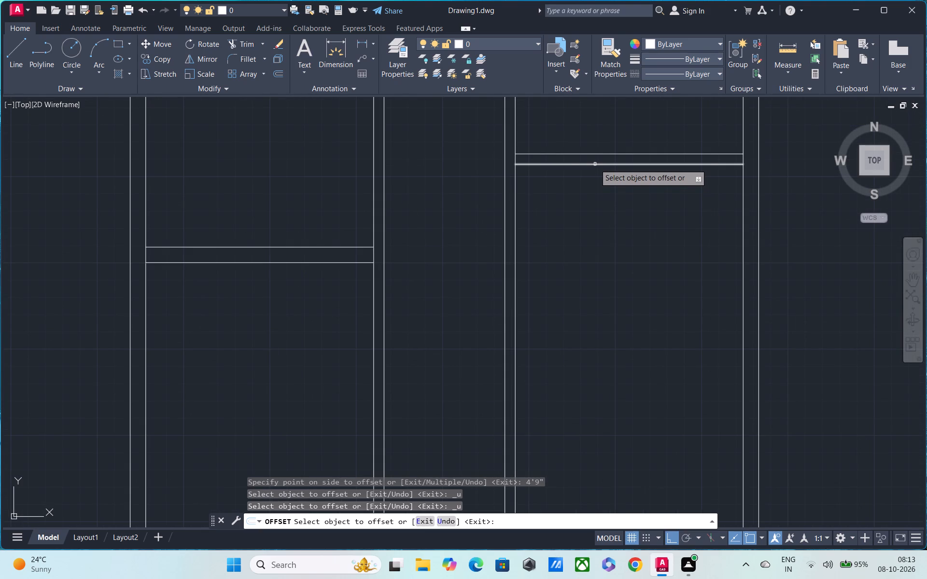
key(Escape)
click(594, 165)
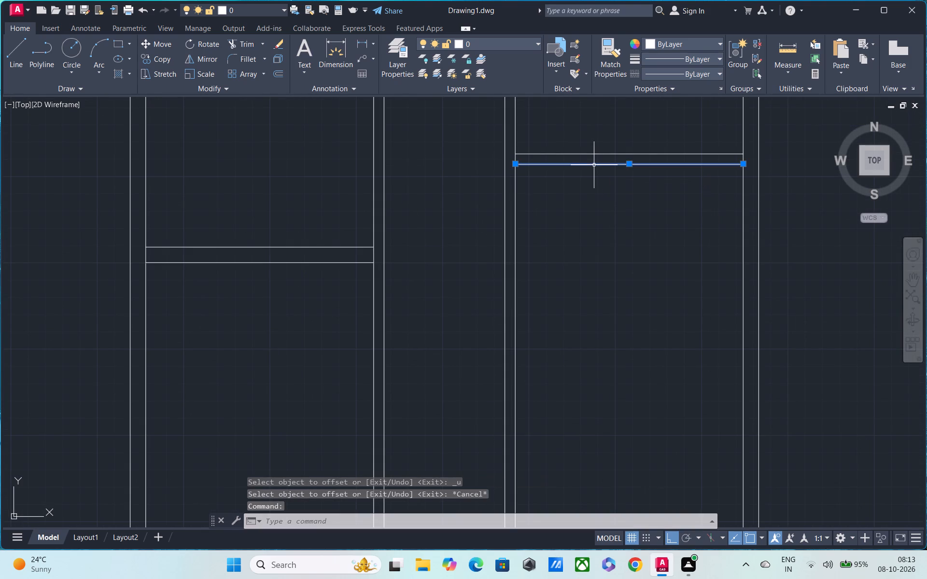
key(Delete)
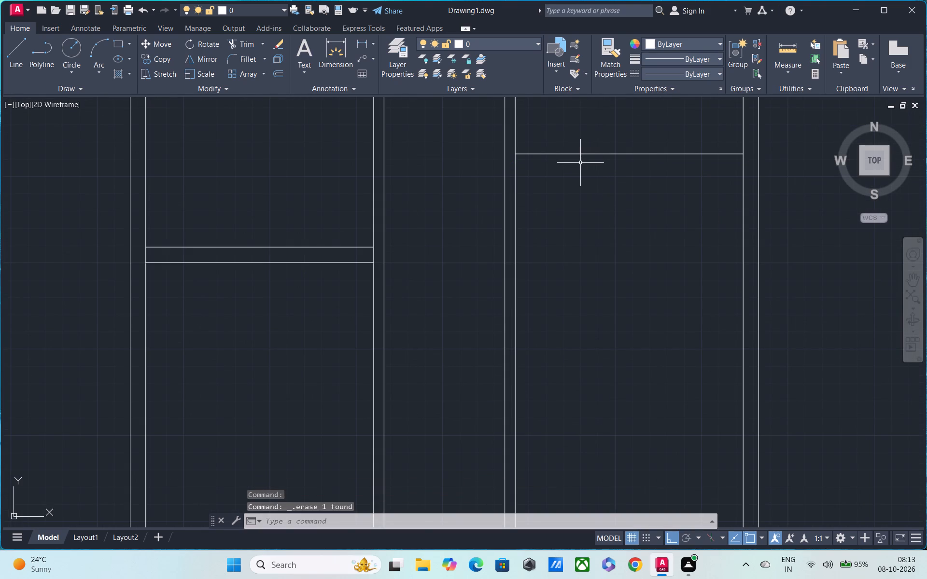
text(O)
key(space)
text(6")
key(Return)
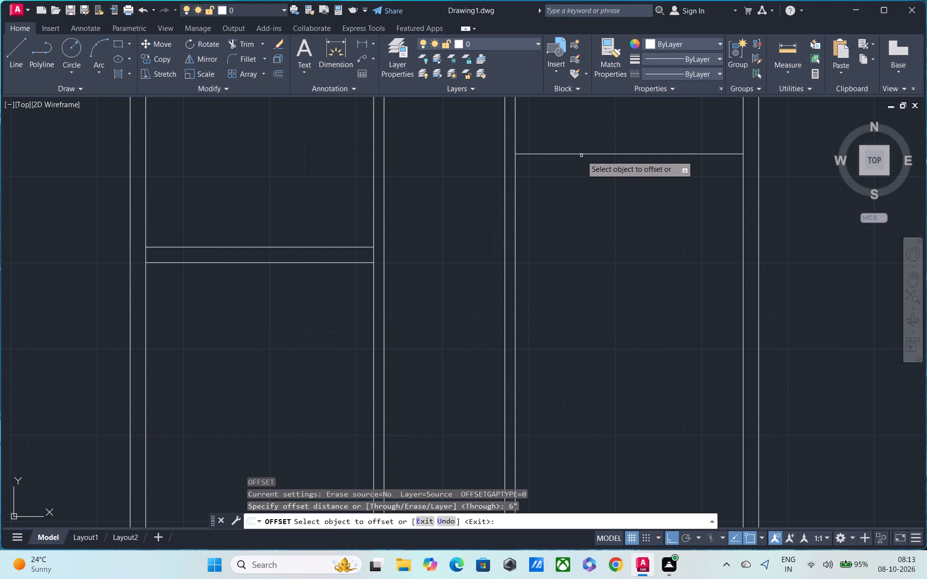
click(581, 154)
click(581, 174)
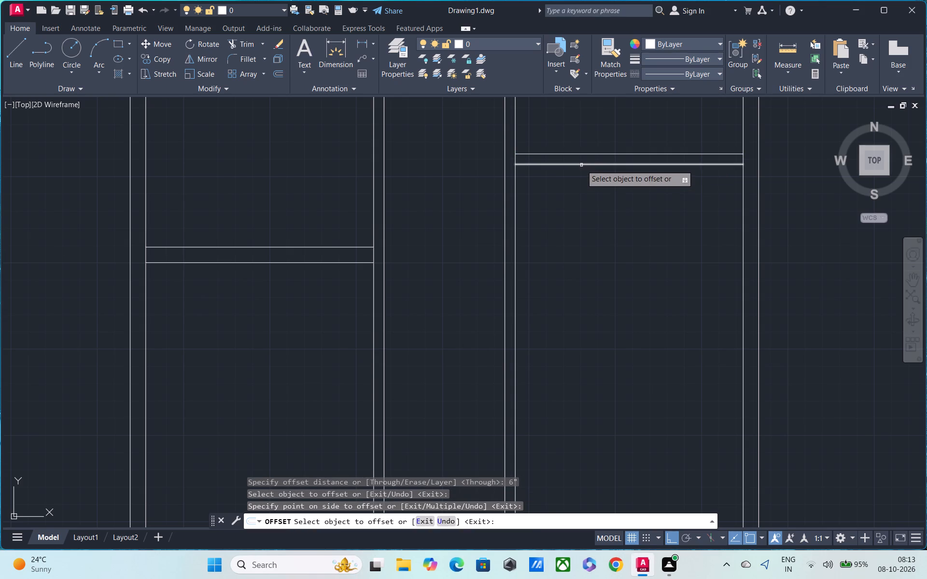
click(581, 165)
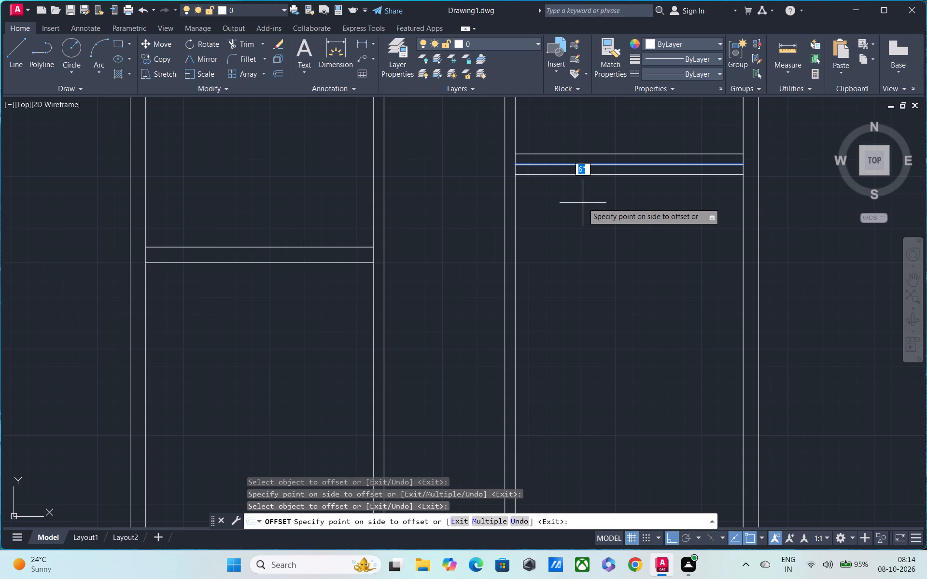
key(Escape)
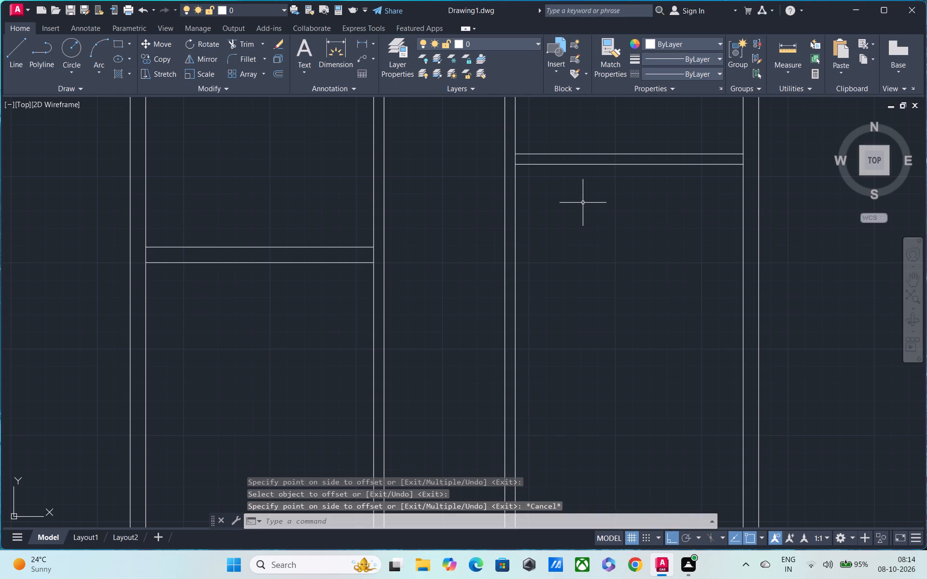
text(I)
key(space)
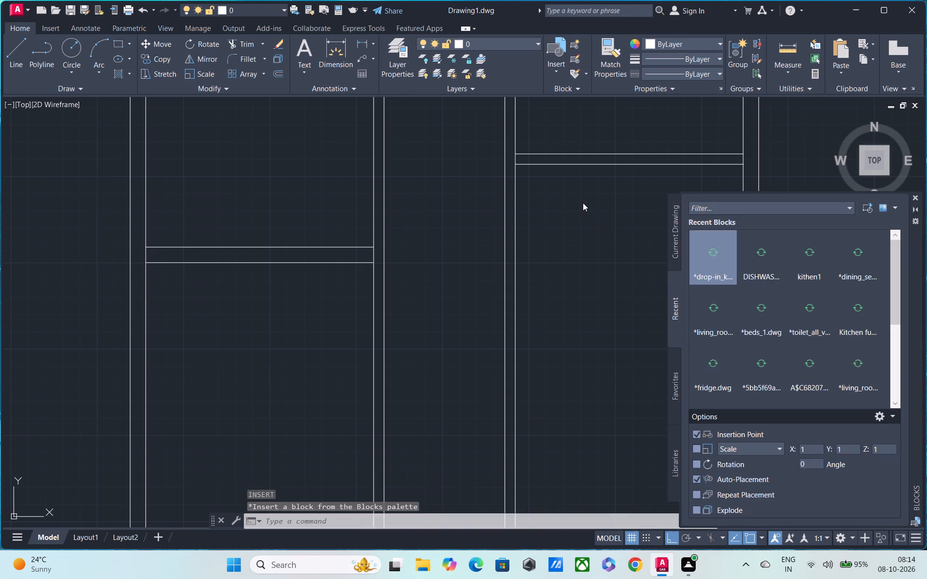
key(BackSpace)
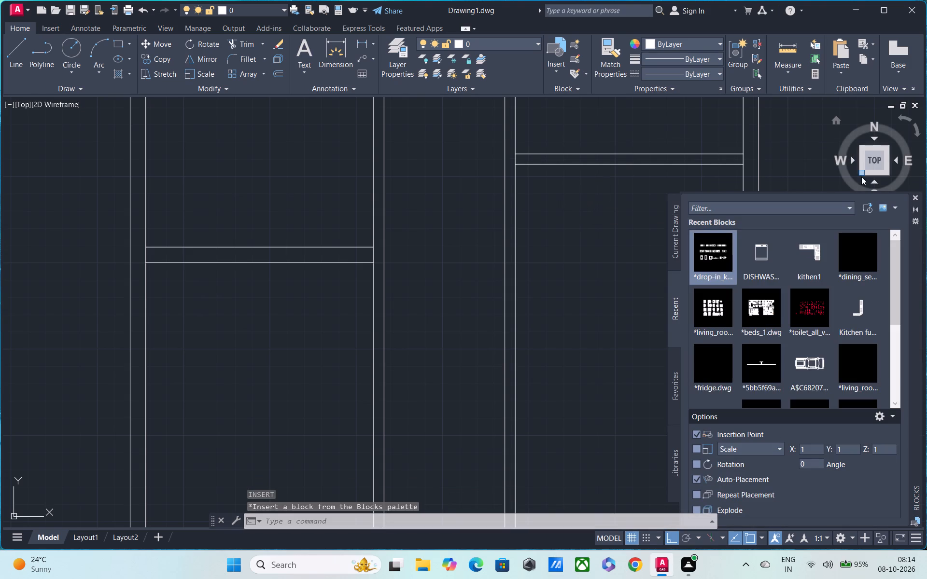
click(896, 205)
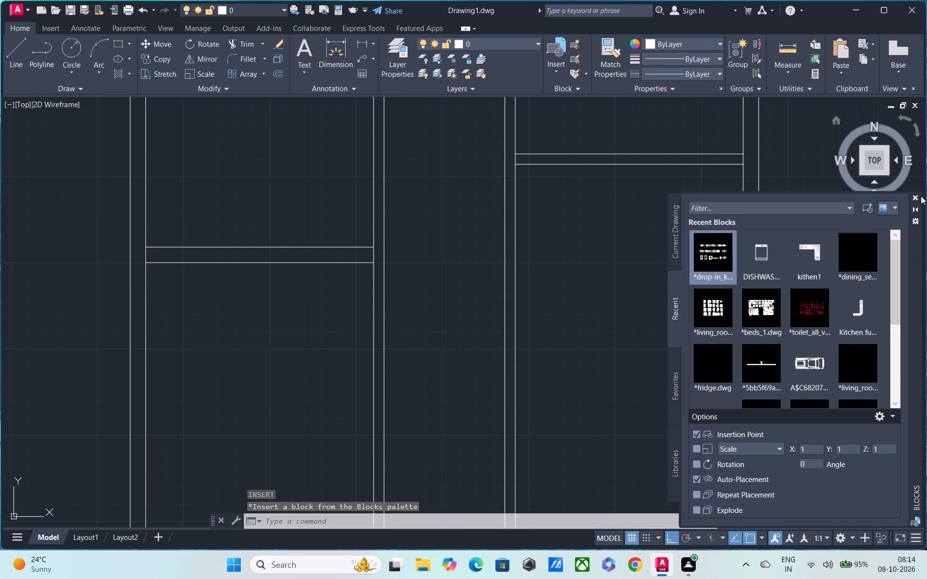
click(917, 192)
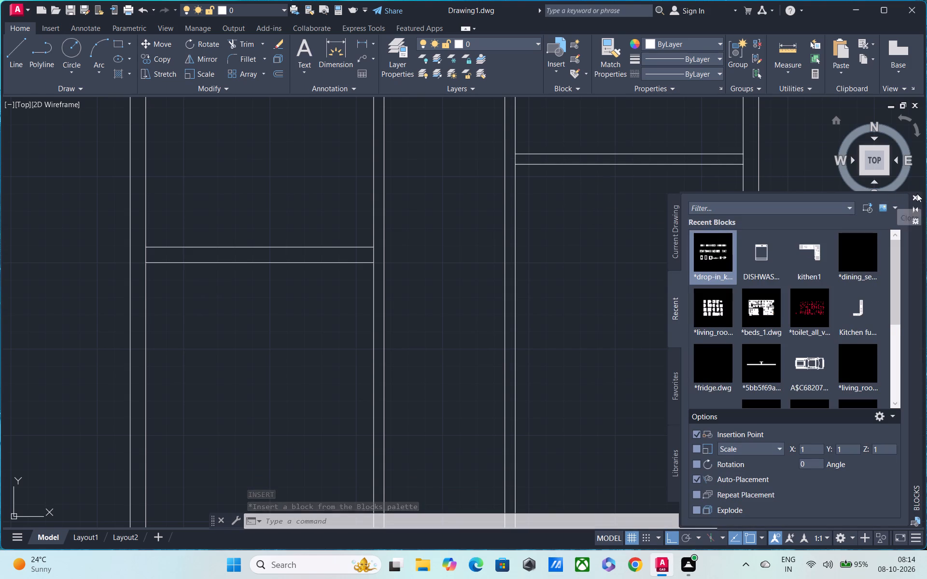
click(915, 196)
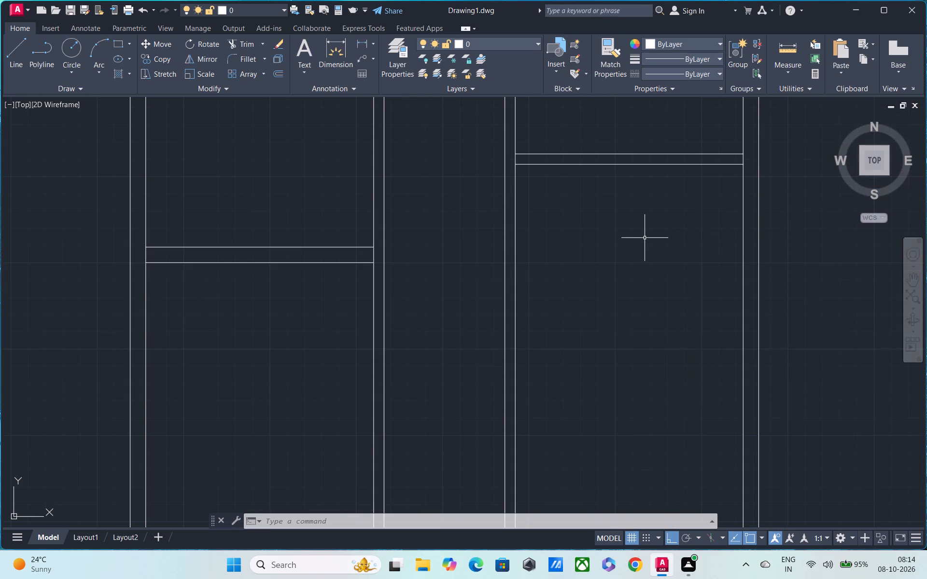
Offset the right-hand line of the wall between the left and middle bays 9' rightward, and offset that copy 9" further right.
text(O)
key(space)
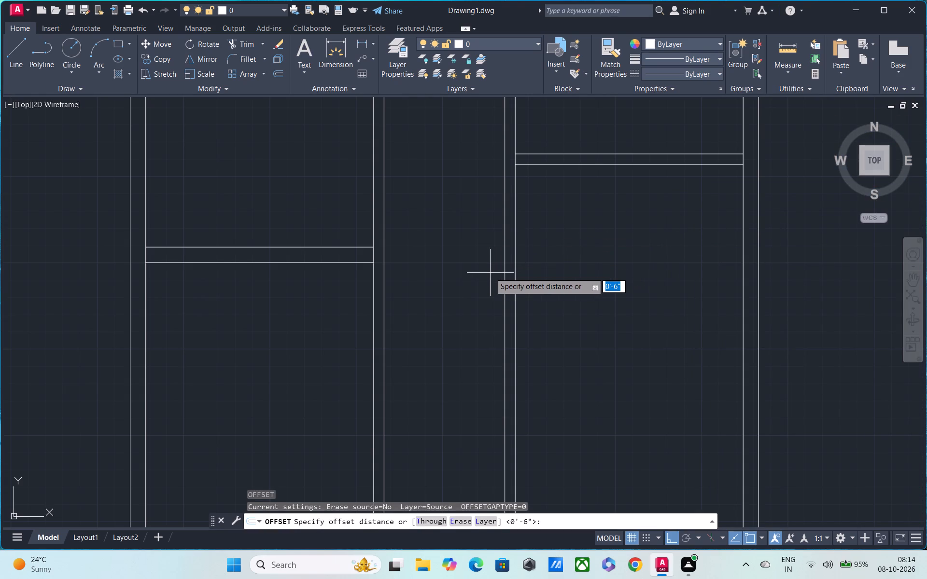
text(9')
key(Return)
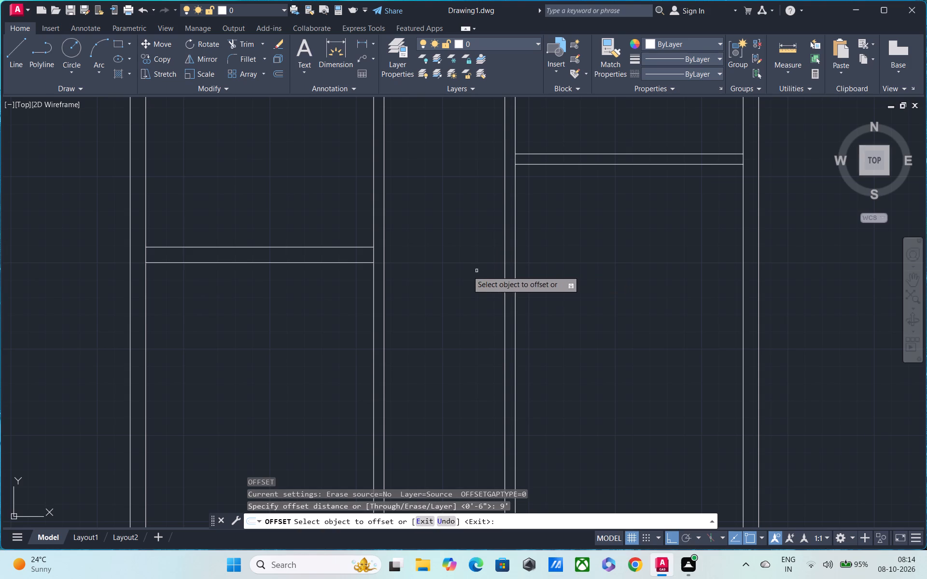
click(383, 279)
click(429, 275)
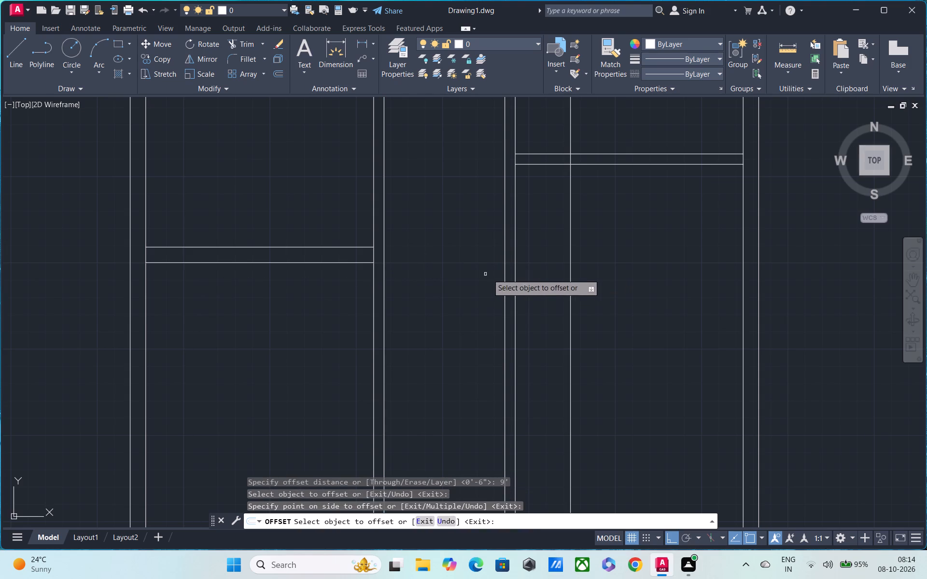
click(569, 282)
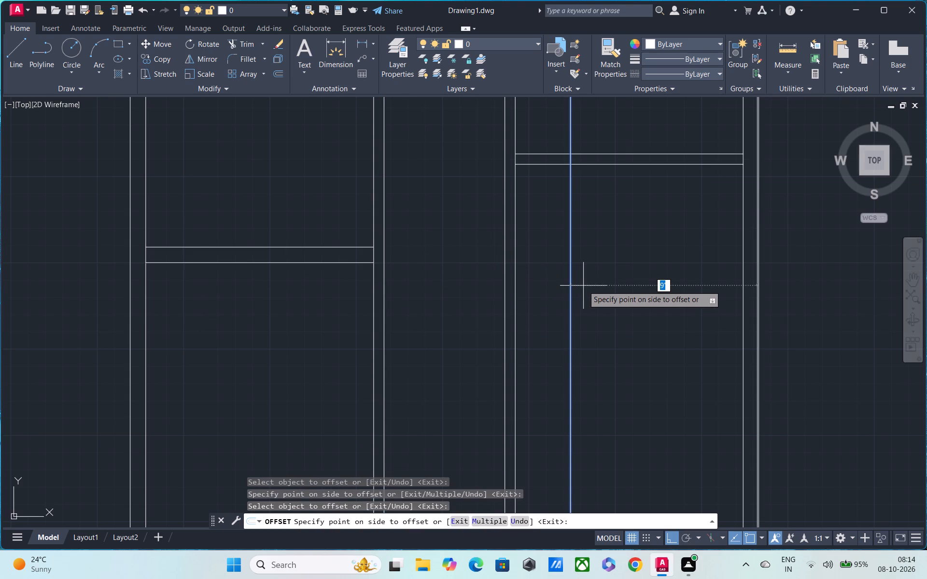
key(6)
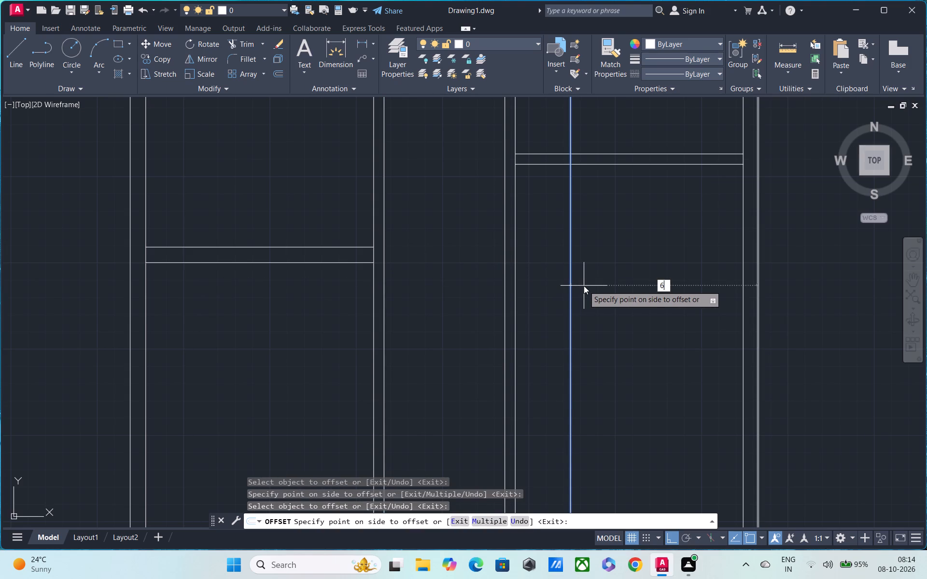
key(BackSpace)
text(9")
key(Return)
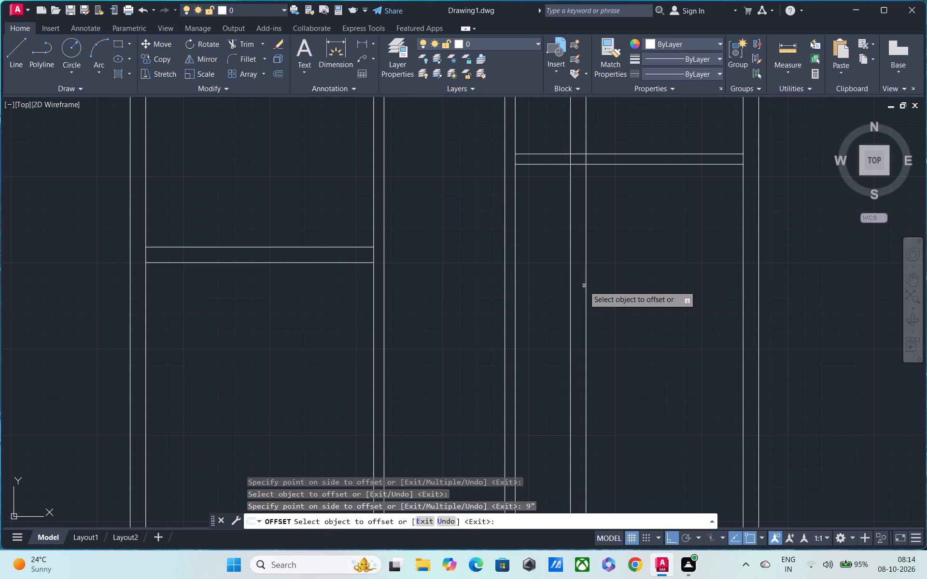
scroll(562, 300, down, 1)
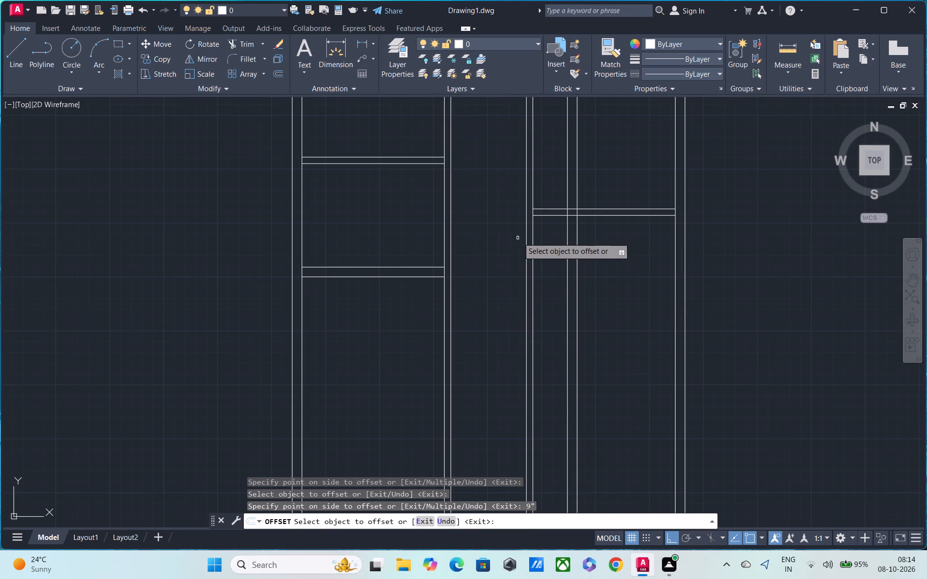
key(Escape)
Offset the lower line of the right bay's second cross wall 4'9" downward, and offset that copy 9" down to form a third cross wall.
click(545, 216)
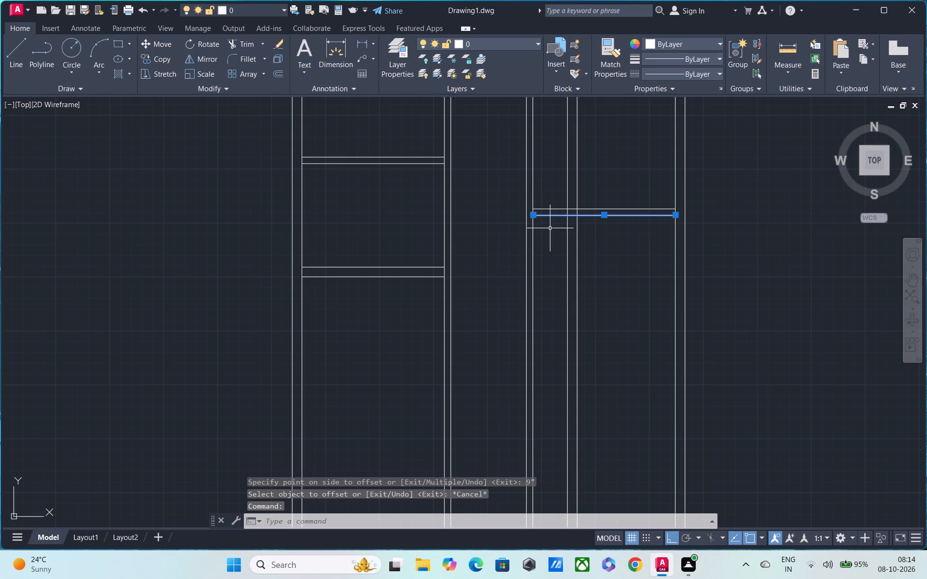
key(Escape)
text(O)
key(space)
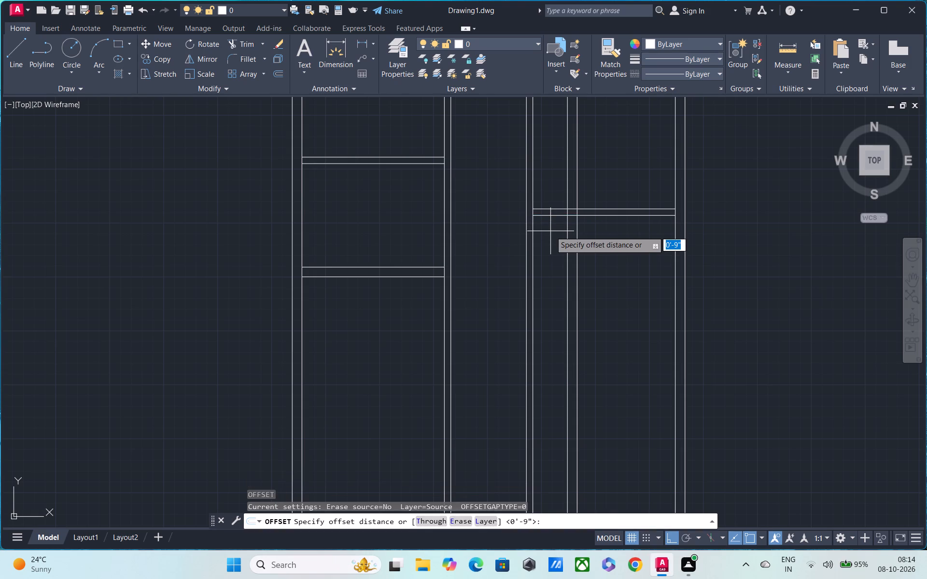
key(4)
text('9")
key(Return)
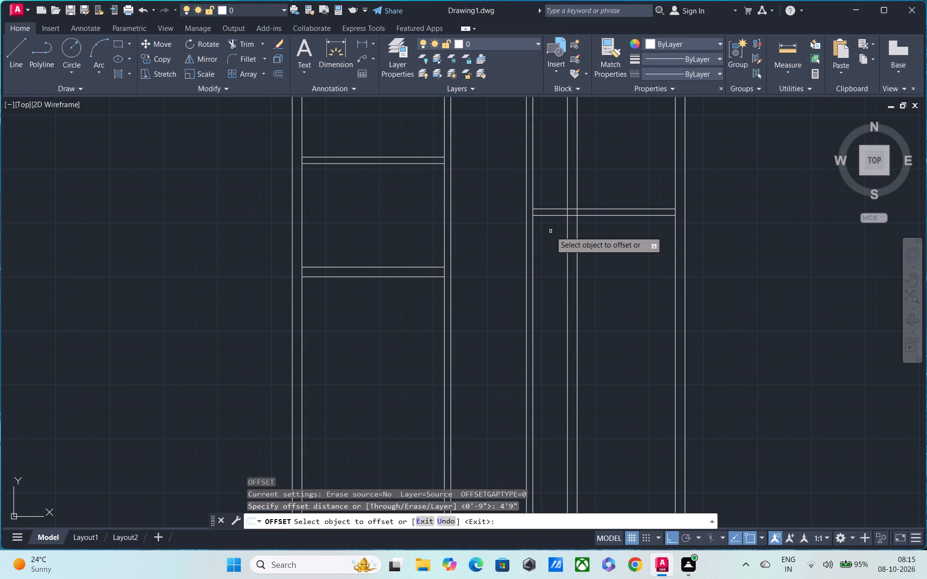
drag(548, 213, 548, 218)
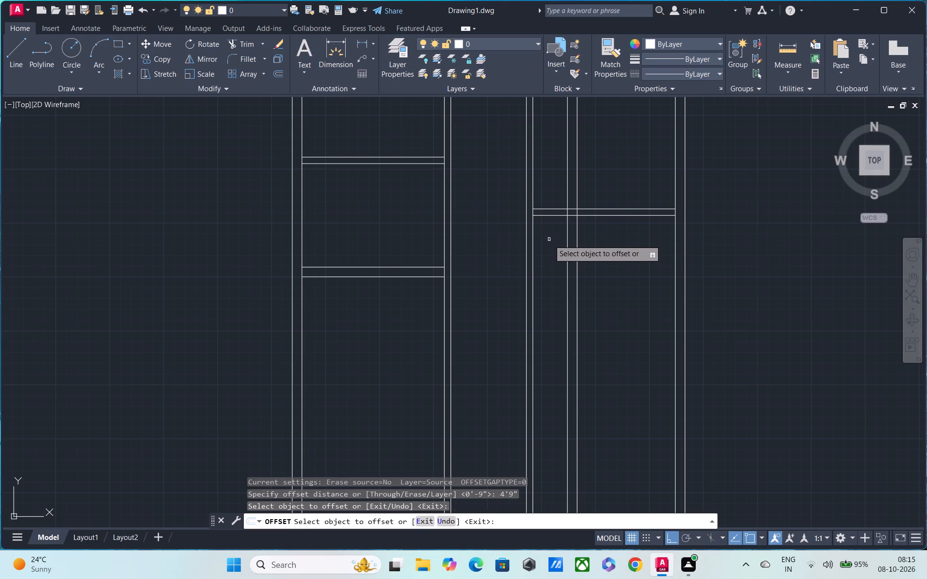
click(548, 216)
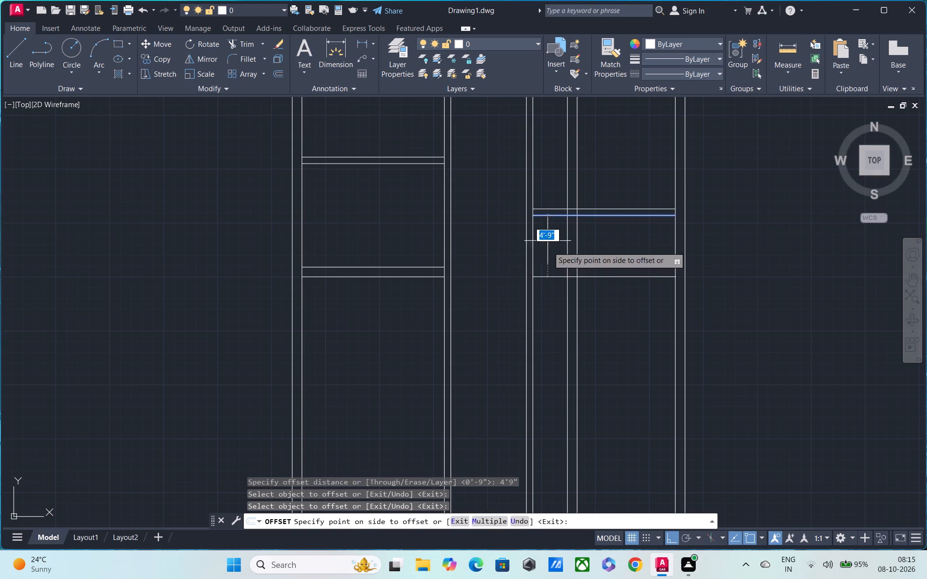
click(549, 250)
click(550, 277)
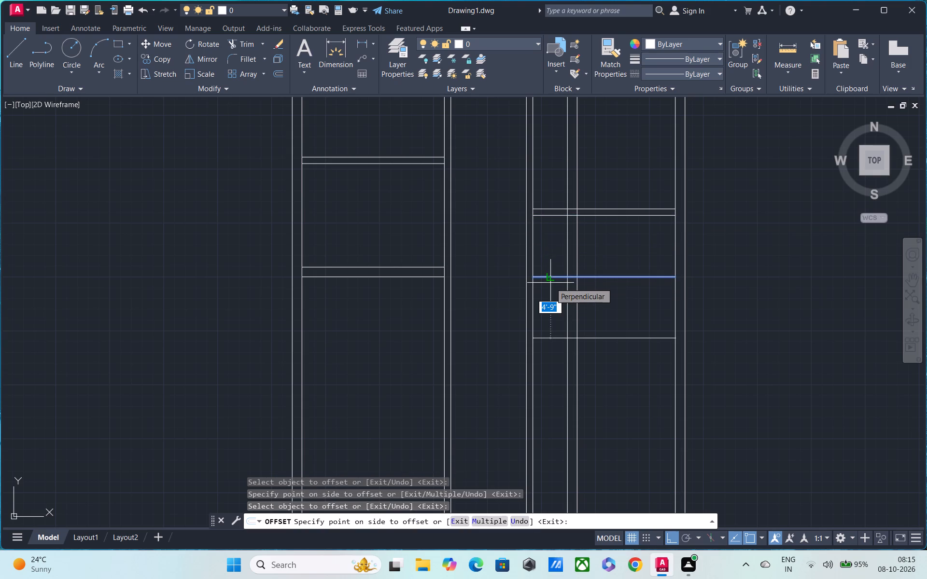
text(9")
key(Return)
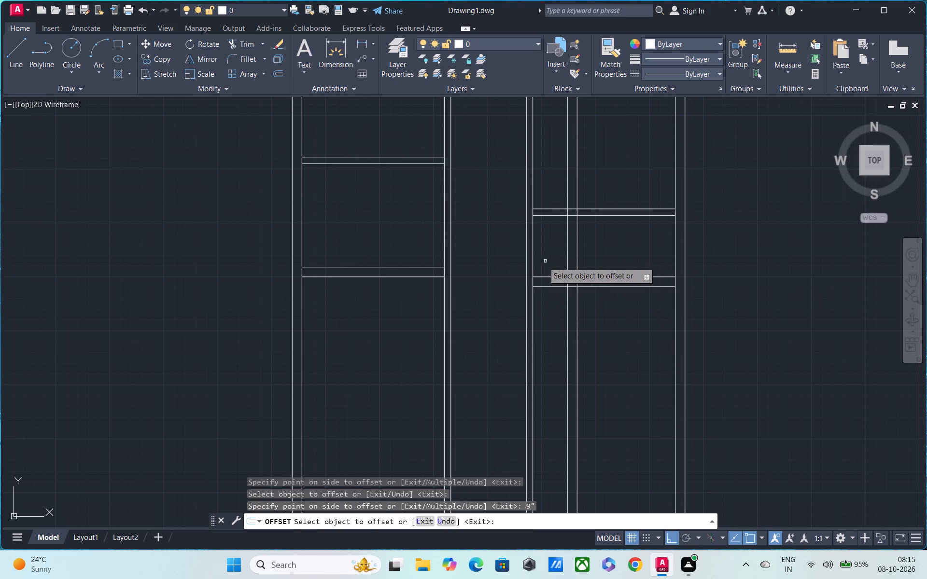
Draw two lines continuing both edges of the right bay's third cross wall across the middle bay to the far line of the left bay's wall.
scroll(541, 264, up, 2)
text(L)
key(space)
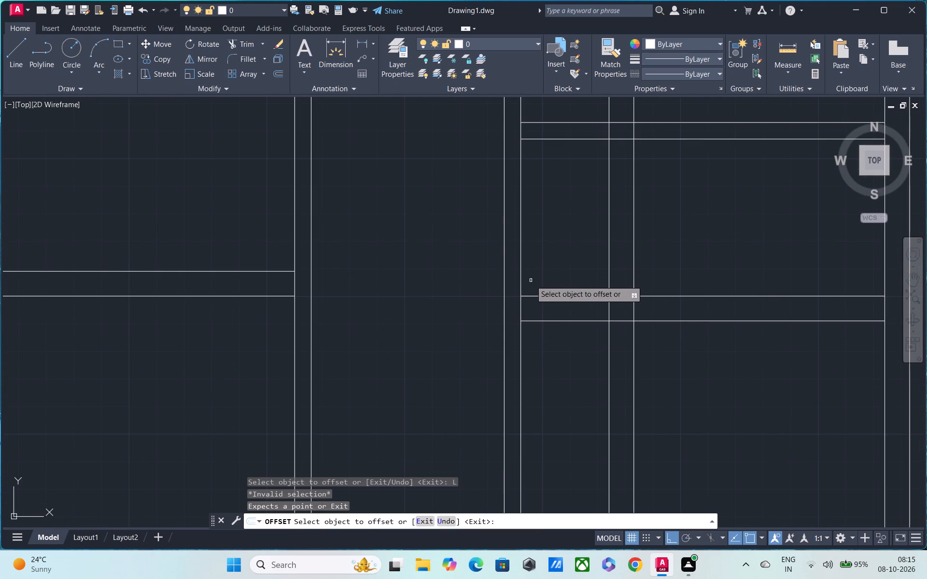
key(Escape)
text(L)
key(space)
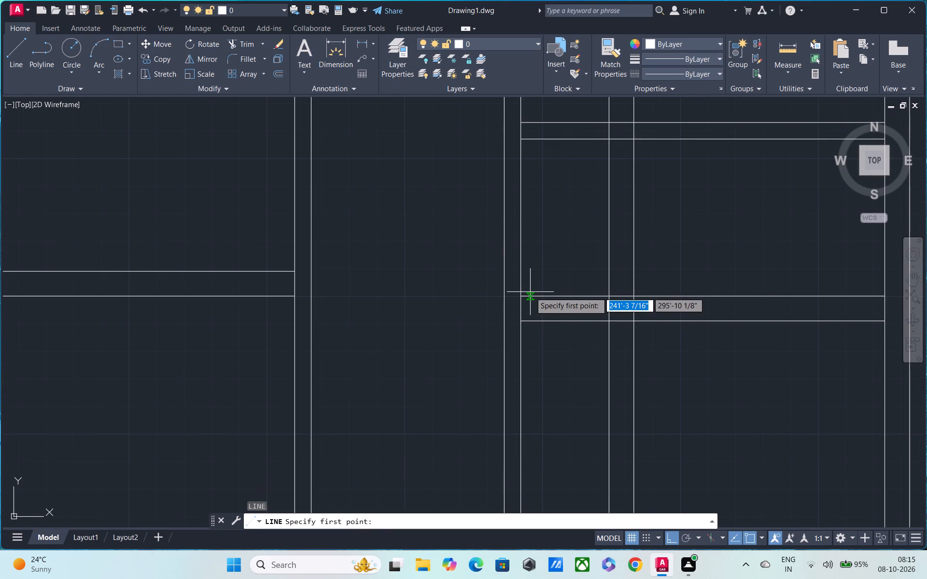
click(523, 299)
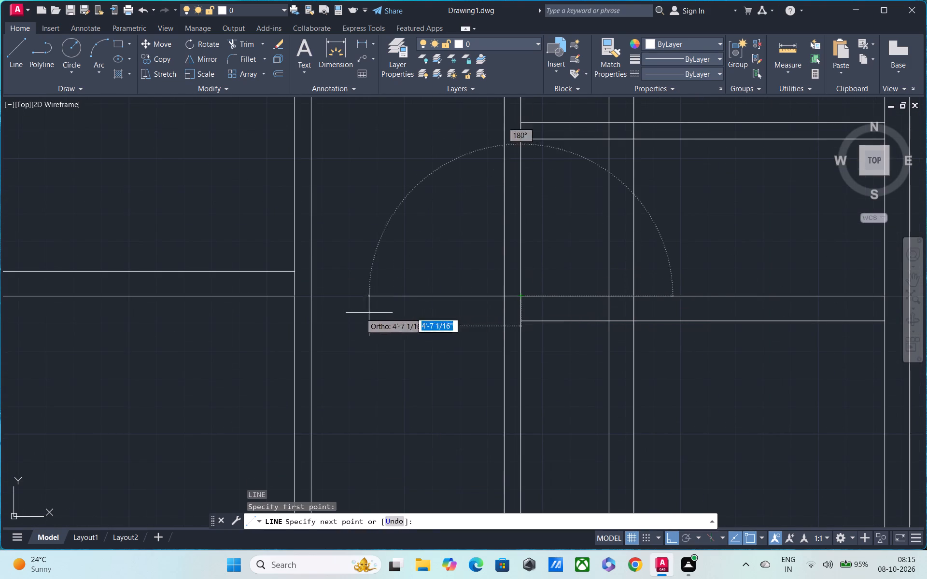
click(295, 299)
key(Escape)
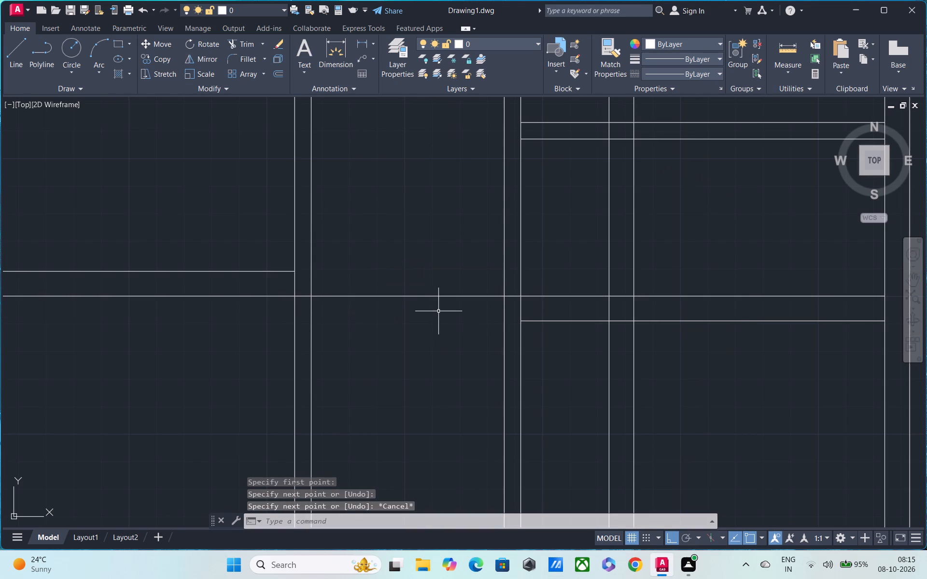
text(L)
key(space)
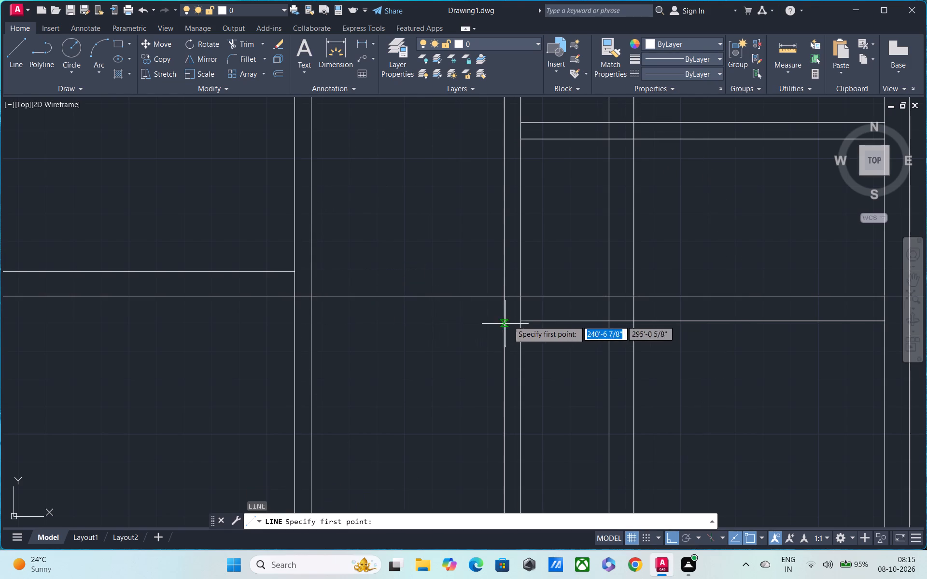
click(520, 323)
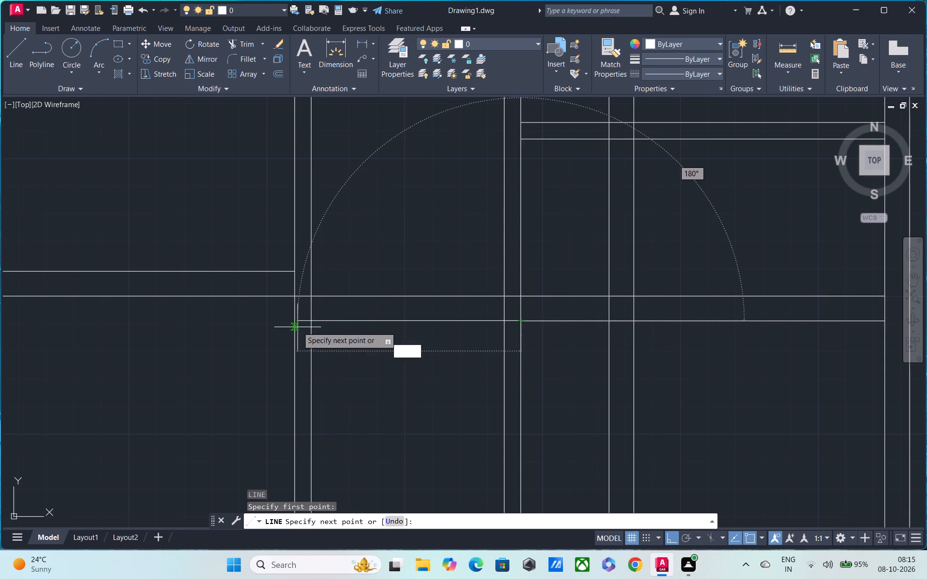
click(297, 322)
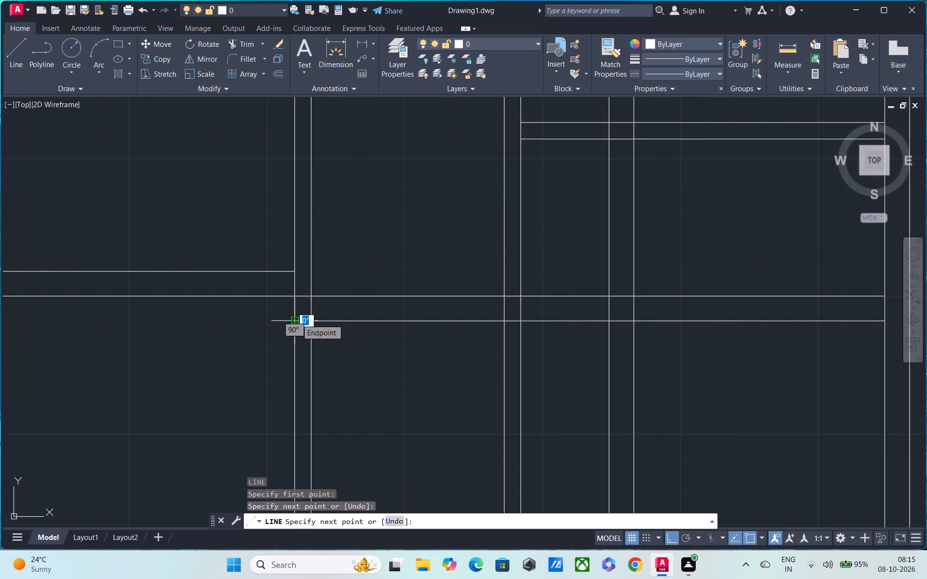
key(Escape)
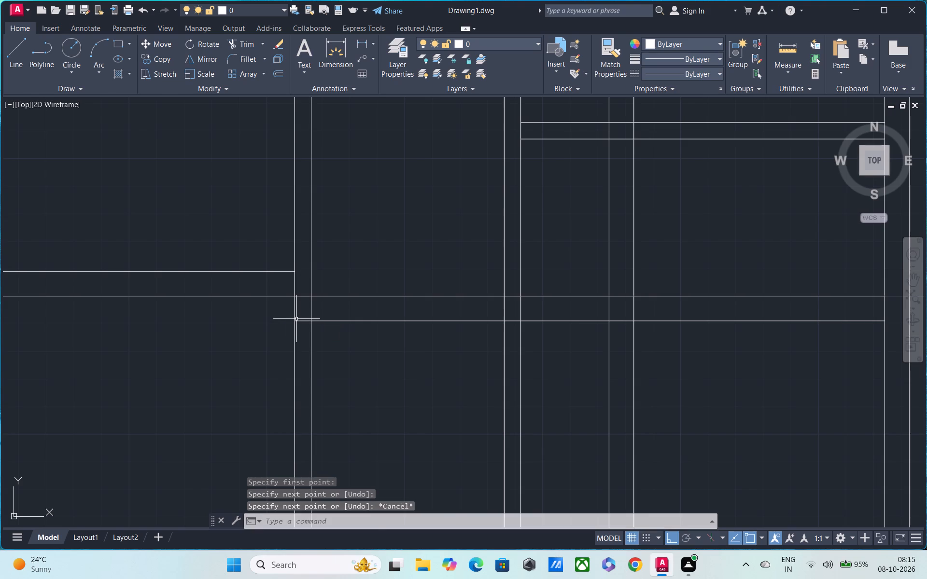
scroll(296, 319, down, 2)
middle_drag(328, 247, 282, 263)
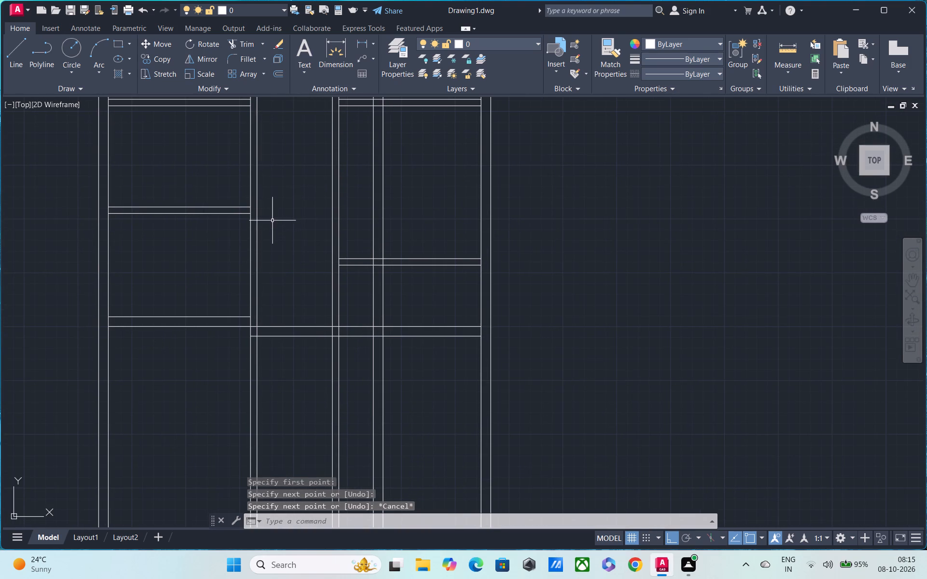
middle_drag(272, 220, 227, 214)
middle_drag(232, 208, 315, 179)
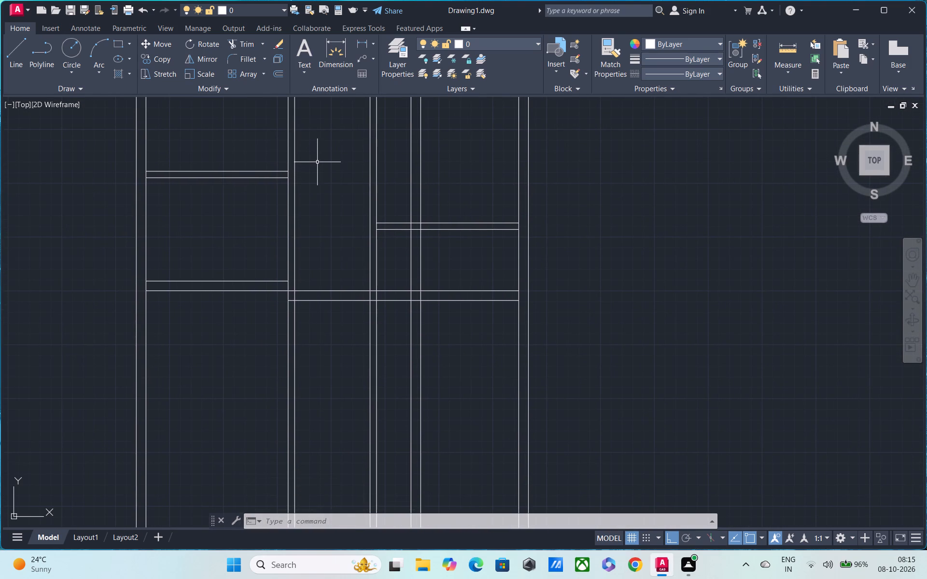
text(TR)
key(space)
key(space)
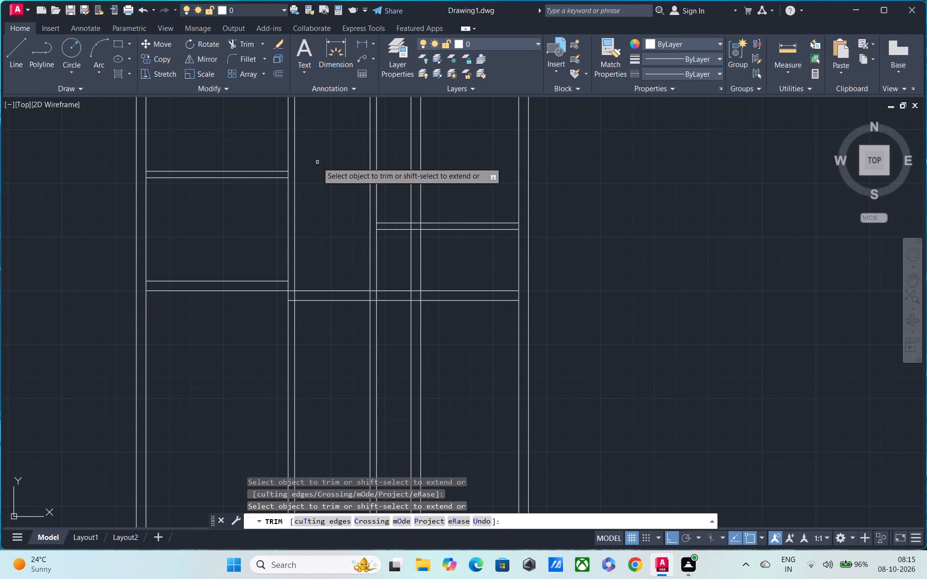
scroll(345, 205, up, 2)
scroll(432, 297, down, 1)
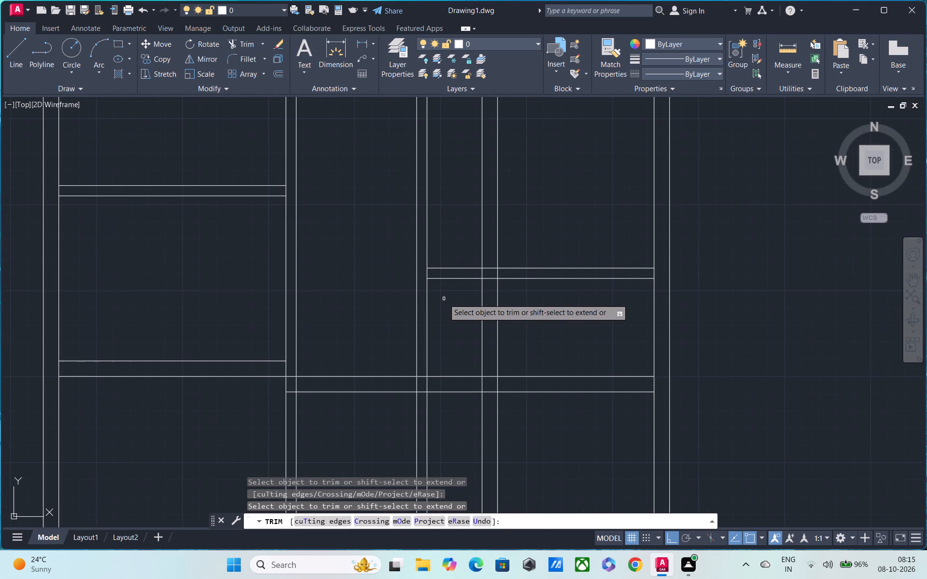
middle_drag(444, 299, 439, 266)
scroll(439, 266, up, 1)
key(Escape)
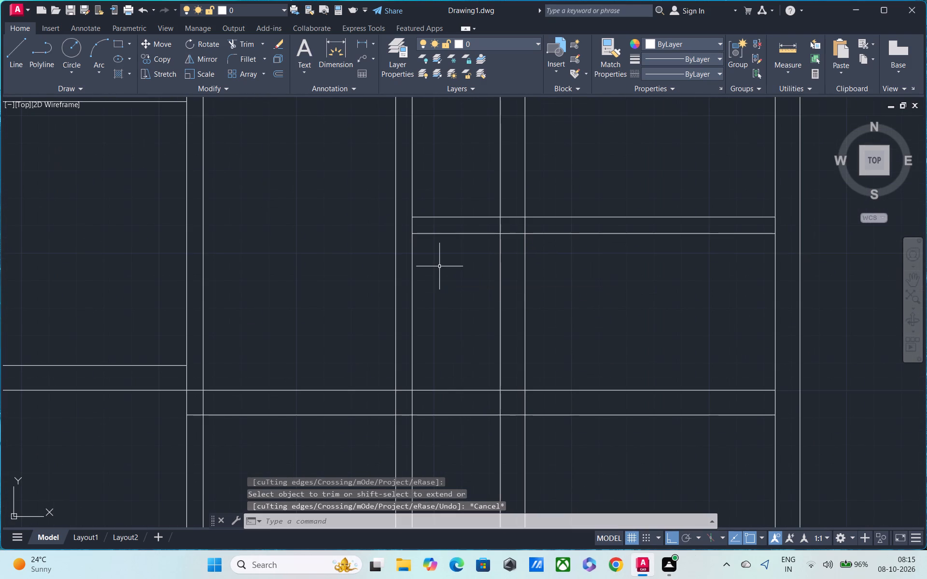
Draw a short line continuing the lower edge of the right bay's second cross wall across the wall between the middle and right bays.
text(L)
key(space)
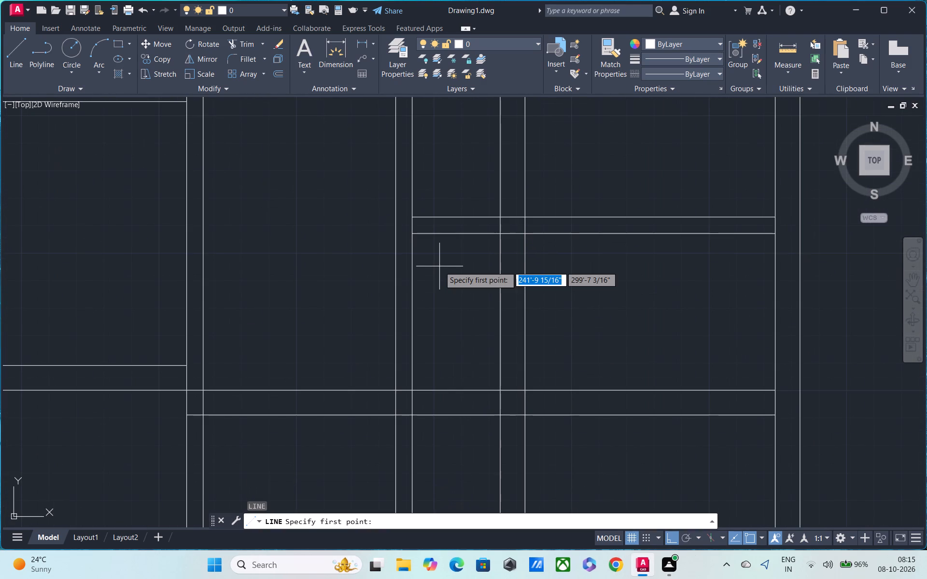
click(413, 235)
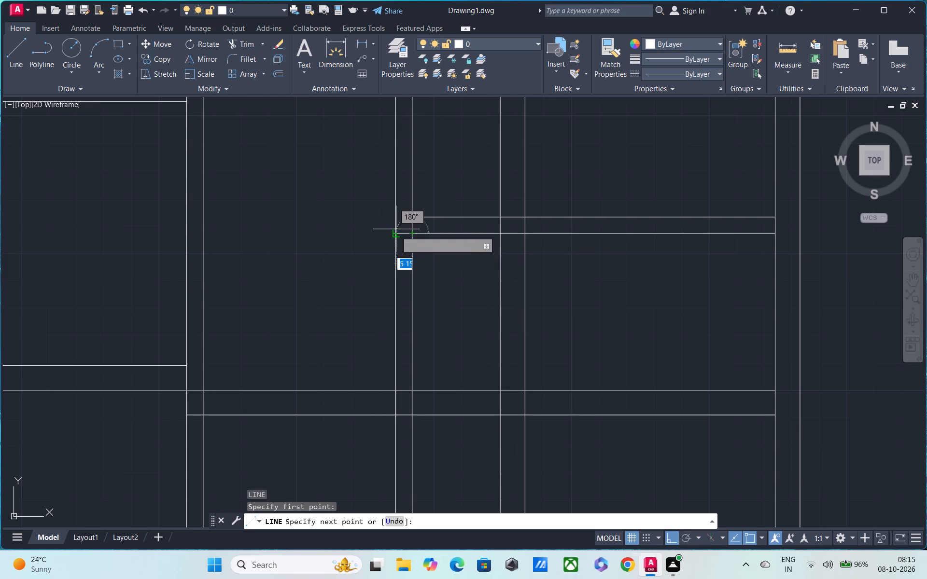
click(396, 234)
key(Escape)
Trim both lines of the middle-right bay wall between the second and third cross walls and within the third cross wall's thickness.
text(TR)
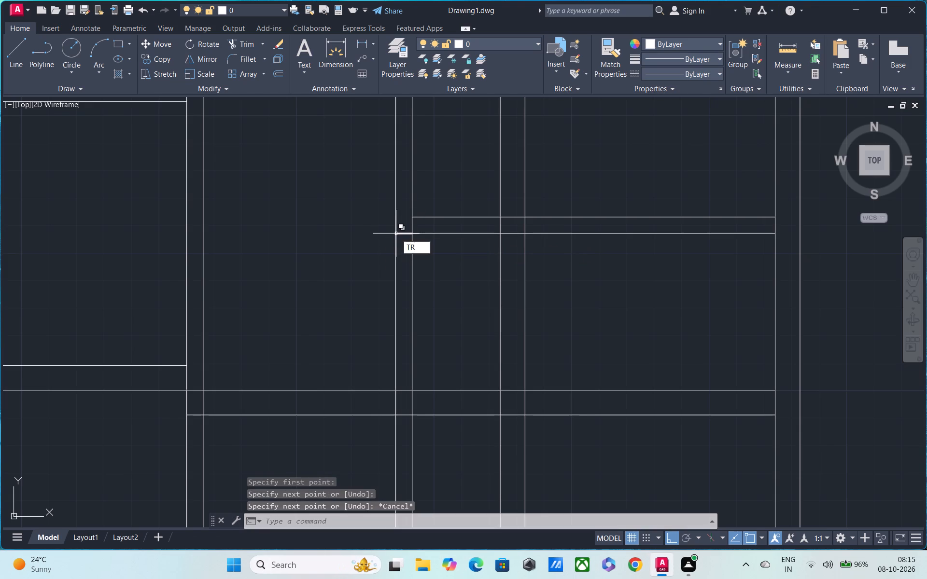
key(space)
drag(445, 285, 365, 301)
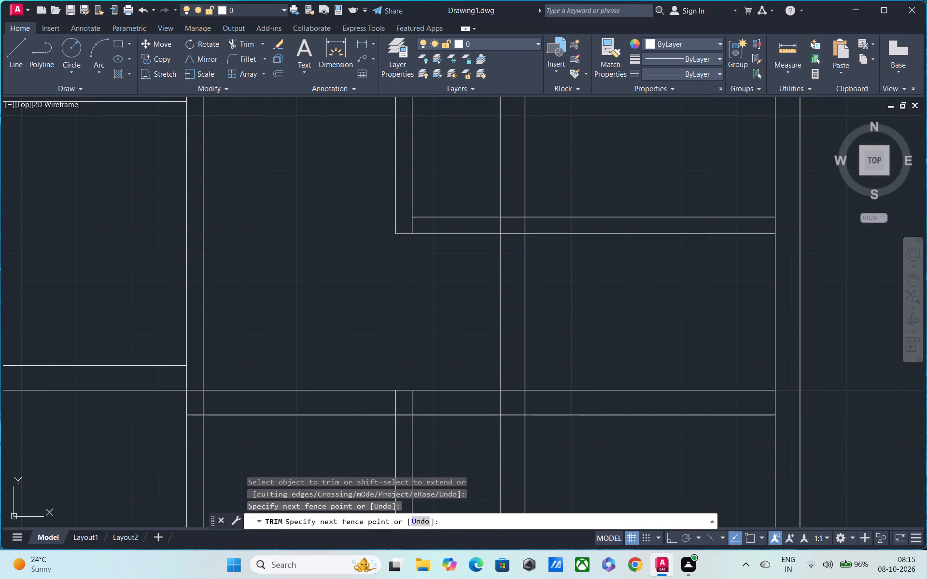
middle_click(365, 215)
scroll(365, 214, down, 1)
middle_drag(366, 245, 365, 138)
scroll(380, 218, up, 2)
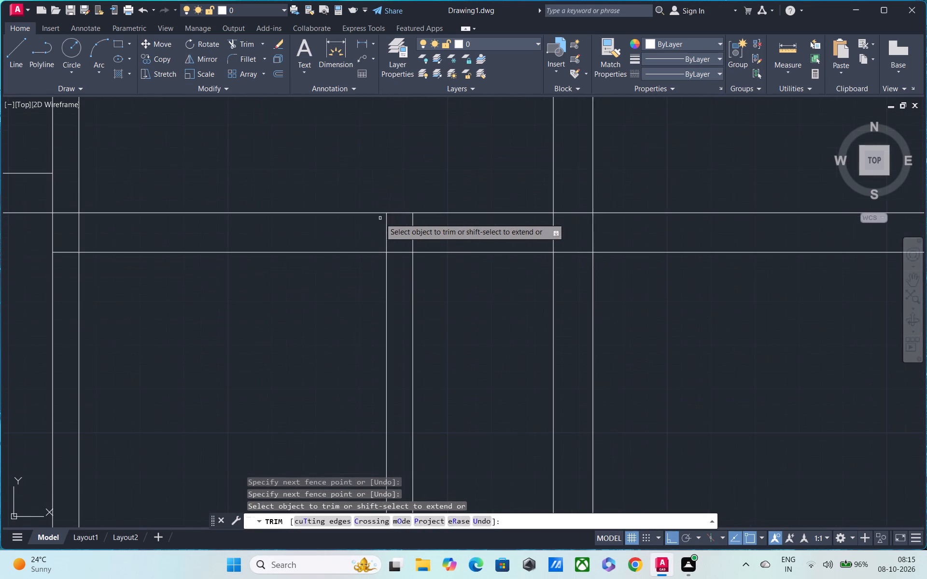
drag(435, 225, 350, 229)
Trim the overlapping segments where the long 9" cross wall meets the wall between the left and middle bays.
middle_drag(161, 231, 240, 231)
drag(190, 230, 182, 230)
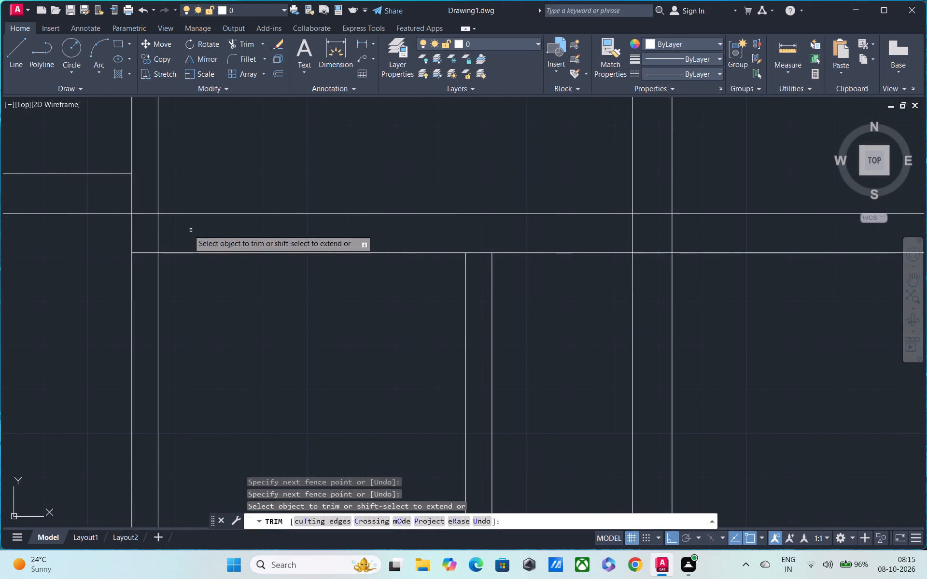
drag(182, 230, 138, 230)
drag(142, 196, 146, 222)
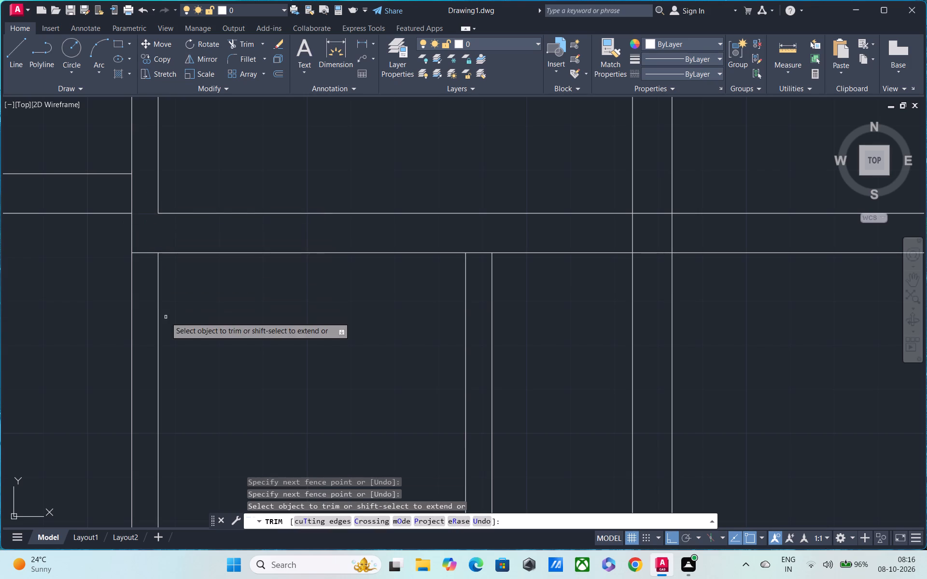
Trim both inter-bay walls and the right bay's 9" vertical wall below the long 9" cross wall.
drag(174, 314, 55, 326)
drag(518, 314, 284, 371)
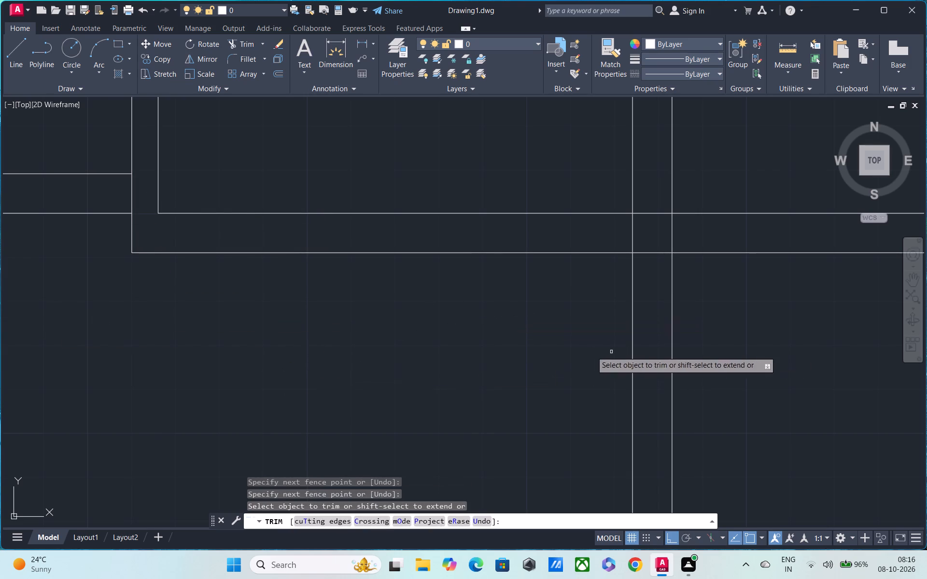
middle_drag(575, 348, 481, 316)
drag(630, 304, 467, 342)
middle_drag(560, 349, 606, 440)
scroll(606, 388, down, 2)
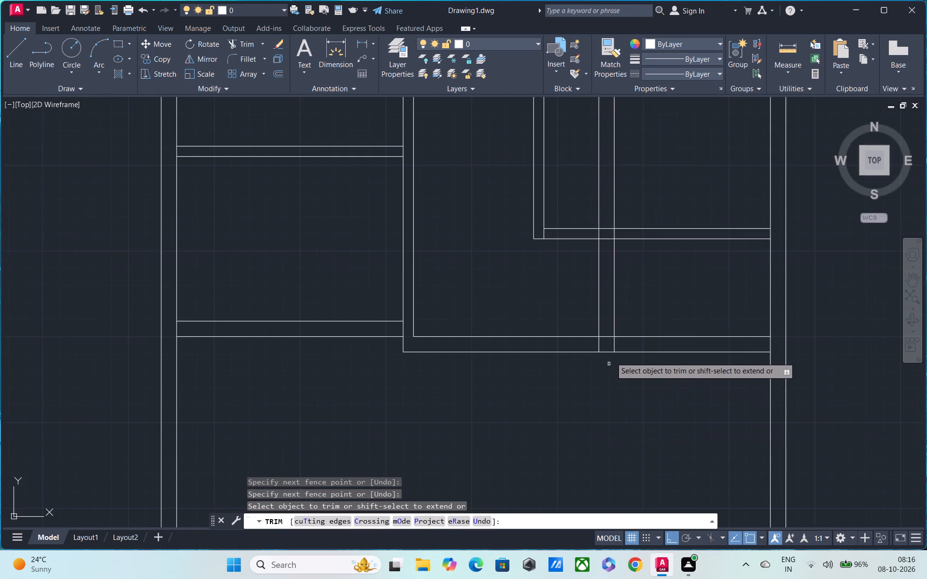
Trim the overlapping segments where the right bay's 9" vertical wall meets the long 9" cross wall.
scroll(613, 337, up, 3)
drag(601, 320, 546, 371)
scroll(544, 368, down, 4)
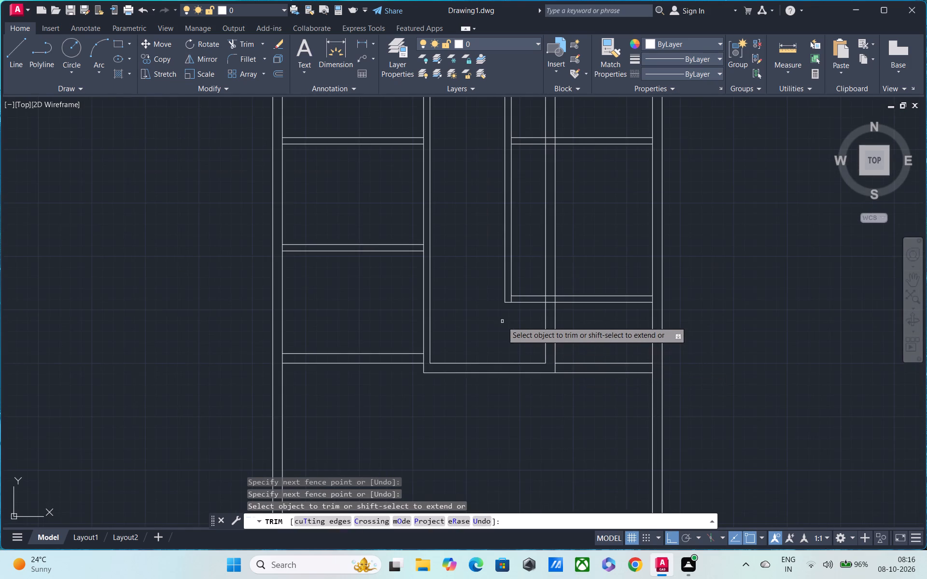
Draw a short line continuing the lower edge of the right bay's first cross wall across the middle-right bay wall.
middle_drag(502, 325, 503, 359)
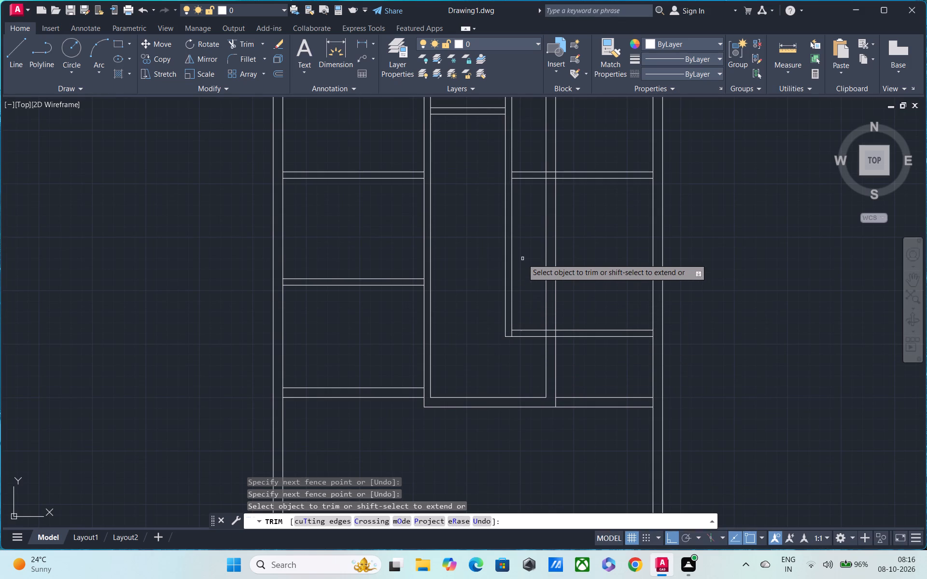
scroll(522, 259, up, 1)
middle_drag(522, 271, 522, 330)
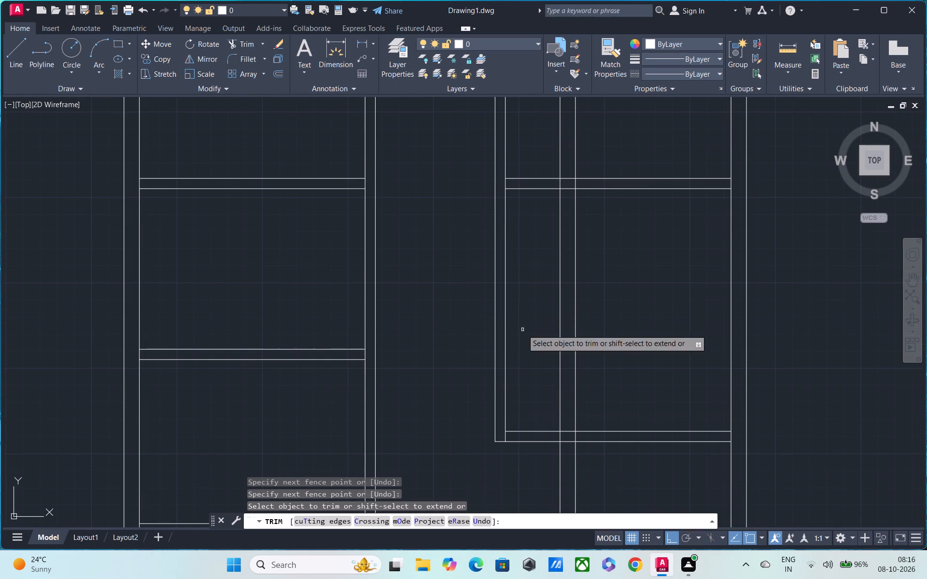
key(Escape)
text(L)
key(space)
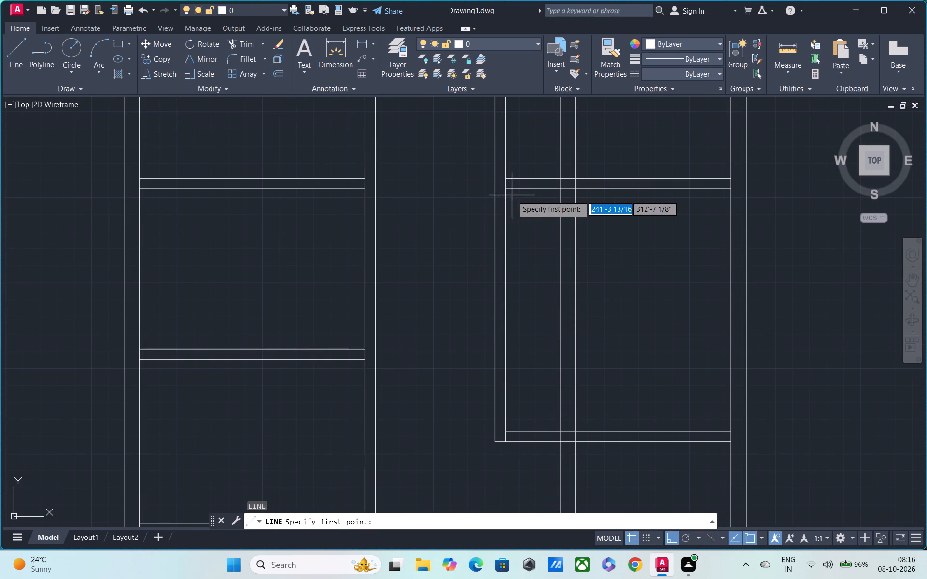
click(507, 191)
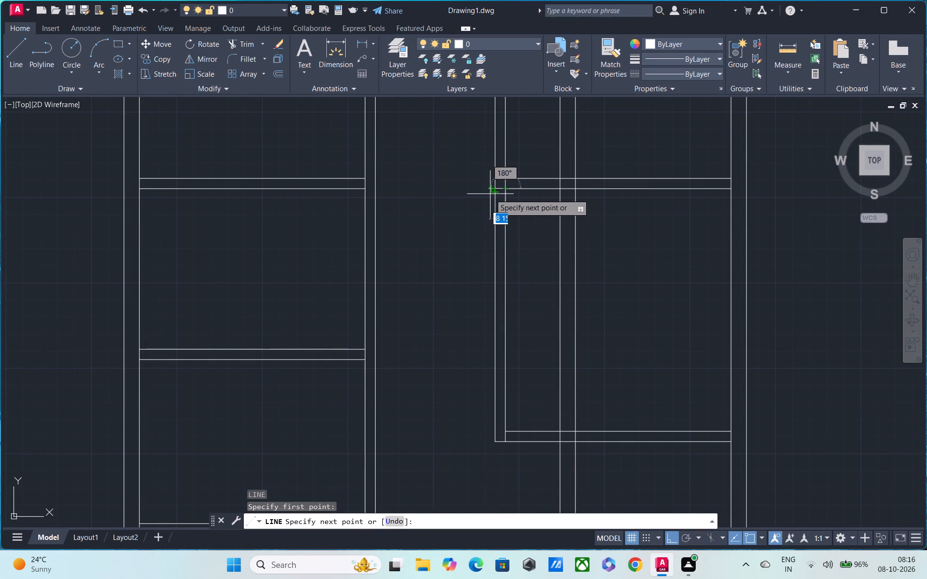
click(492, 192)
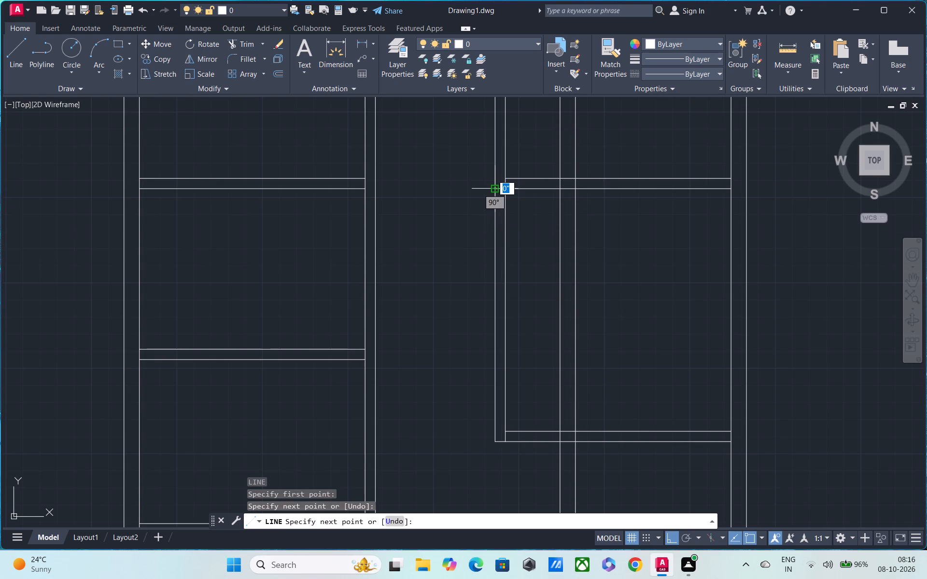
key(Escape)
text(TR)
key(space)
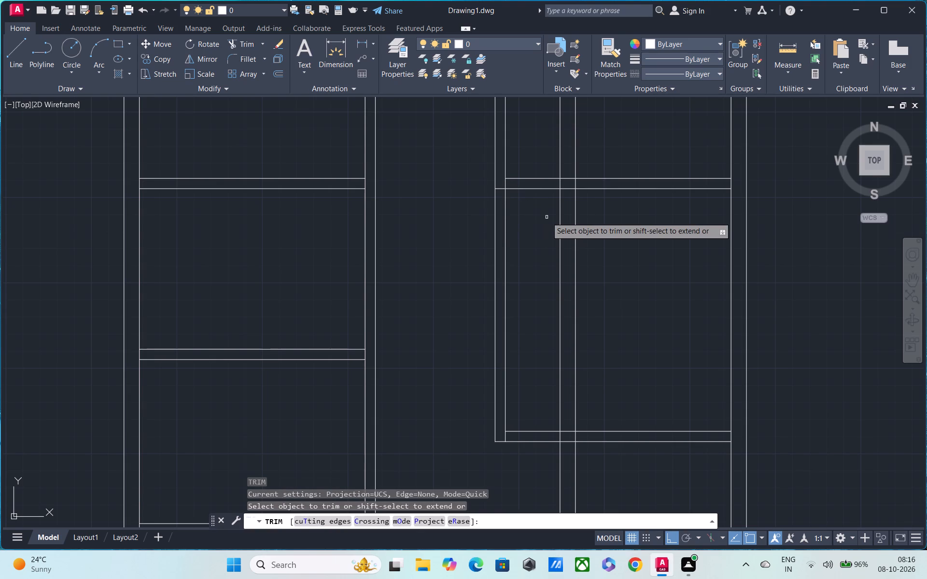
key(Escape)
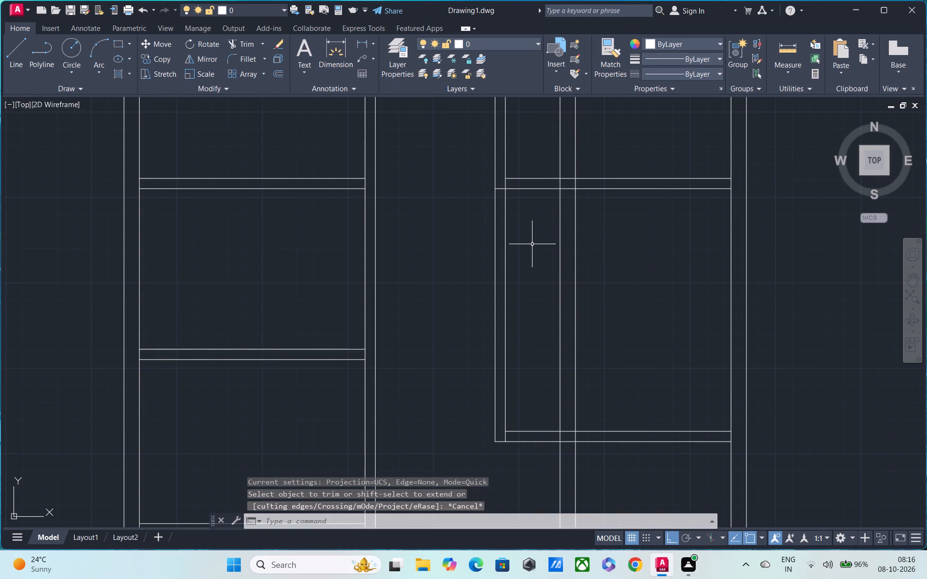
Draw a short line continuing the upper edge of the right bay's second cross wall across the middle-right bay wall.
text(L)
key(space)
scroll(515, 430, up, 2)
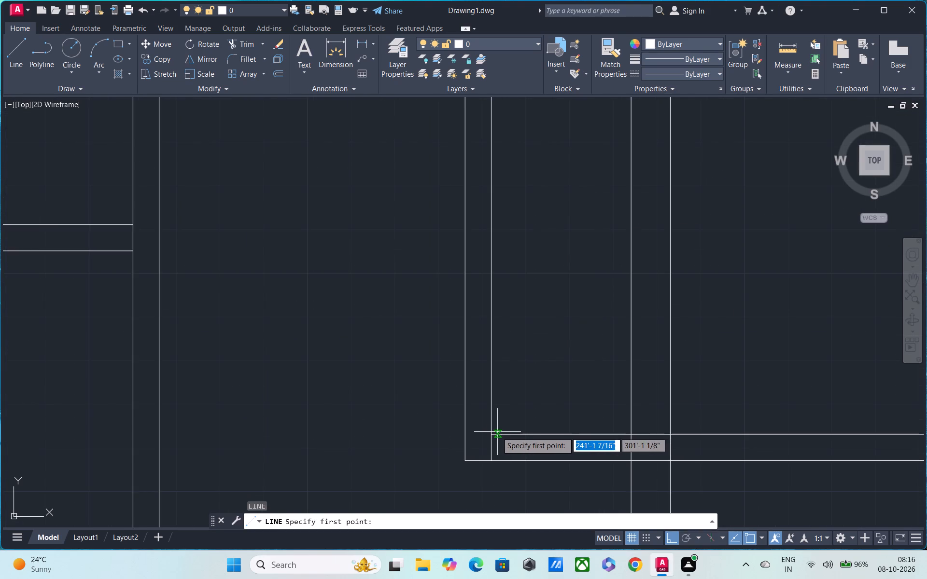
click(488, 433)
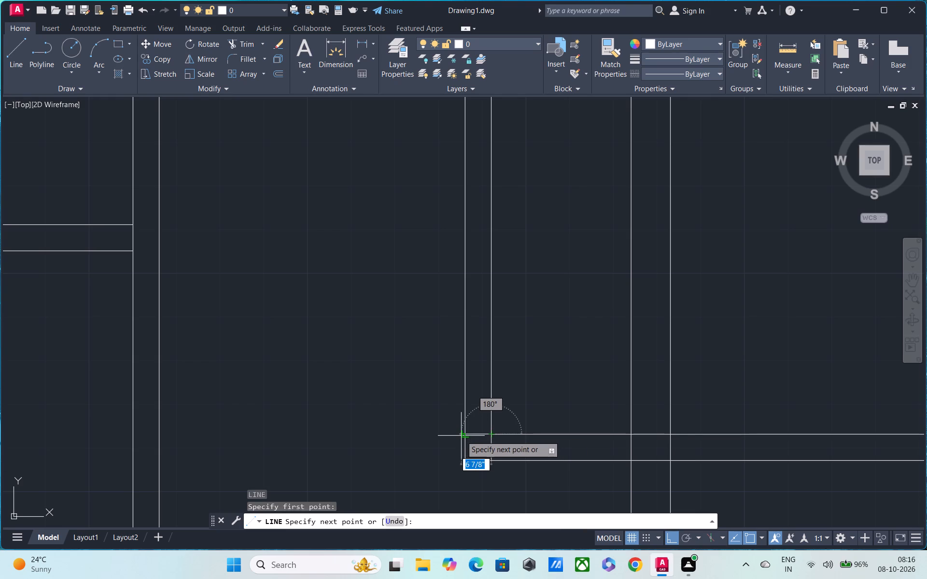
click(461, 436)
key(Escape)
scroll(495, 383, down, 2)
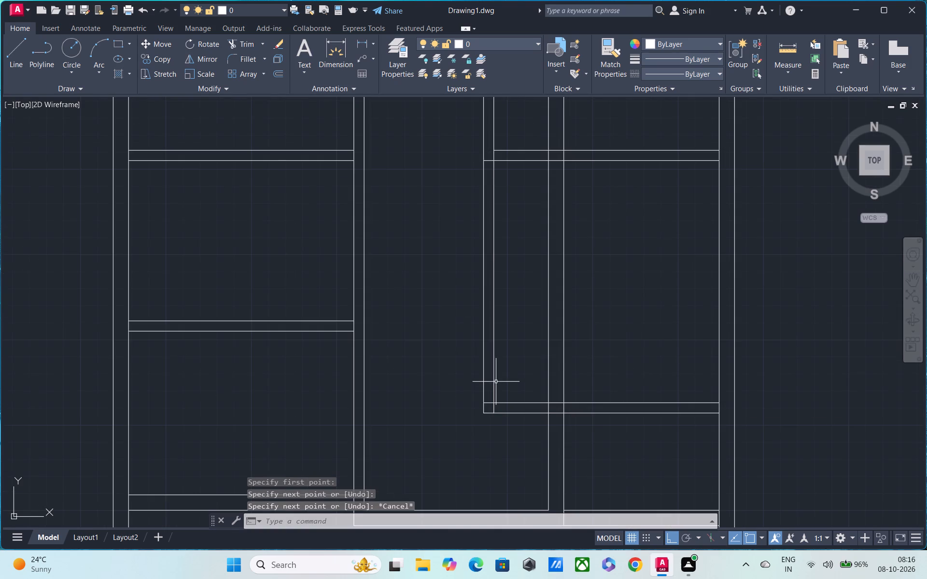
Trim both lines of the middle-right bay wall between the first and second cross walls, plus the leftover inside the second cross wall's end.
text(TR)
key(space)
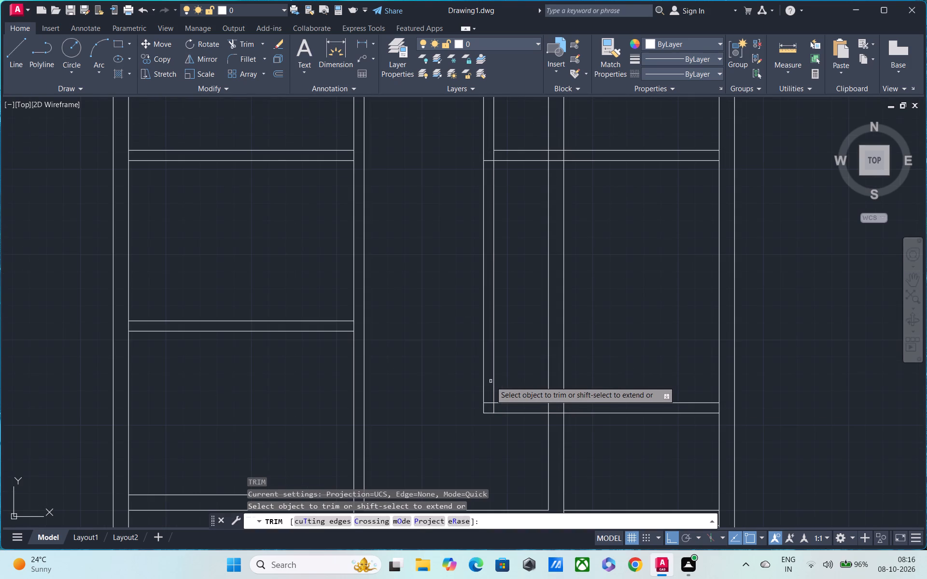
drag(507, 344, 417, 363)
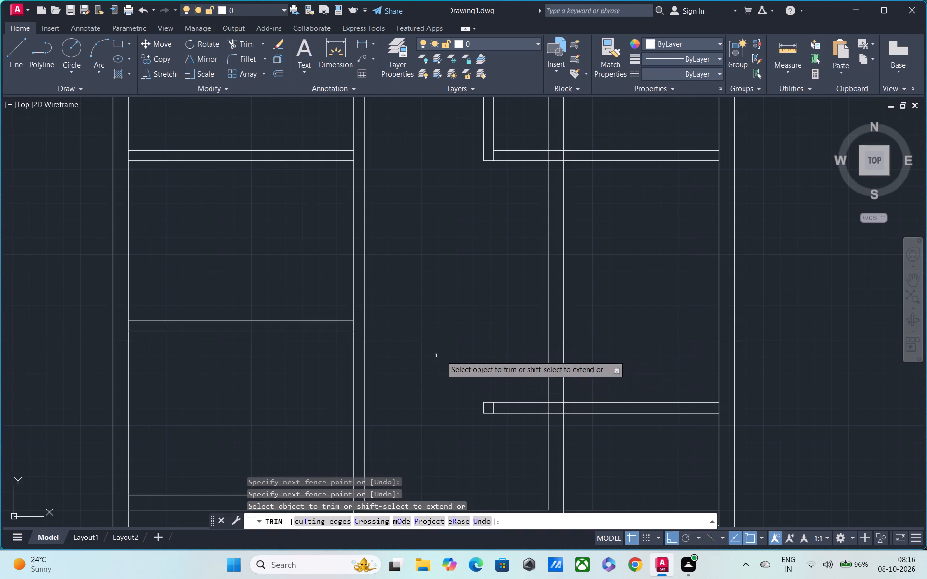
middle_drag(460, 333, 466, 212)
scroll(497, 275, up, 3)
click(505, 326)
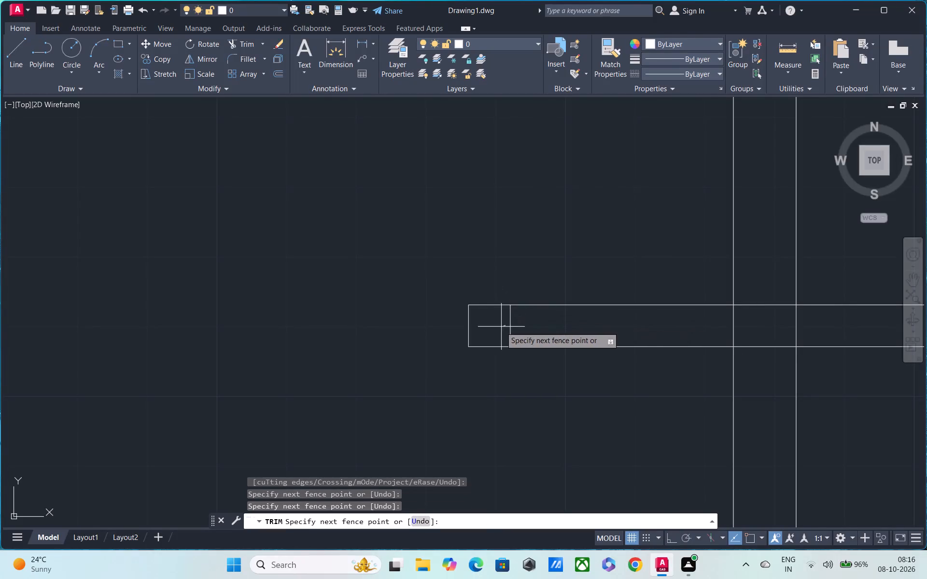
click(534, 317)
scroll(506, 238, down, 3)
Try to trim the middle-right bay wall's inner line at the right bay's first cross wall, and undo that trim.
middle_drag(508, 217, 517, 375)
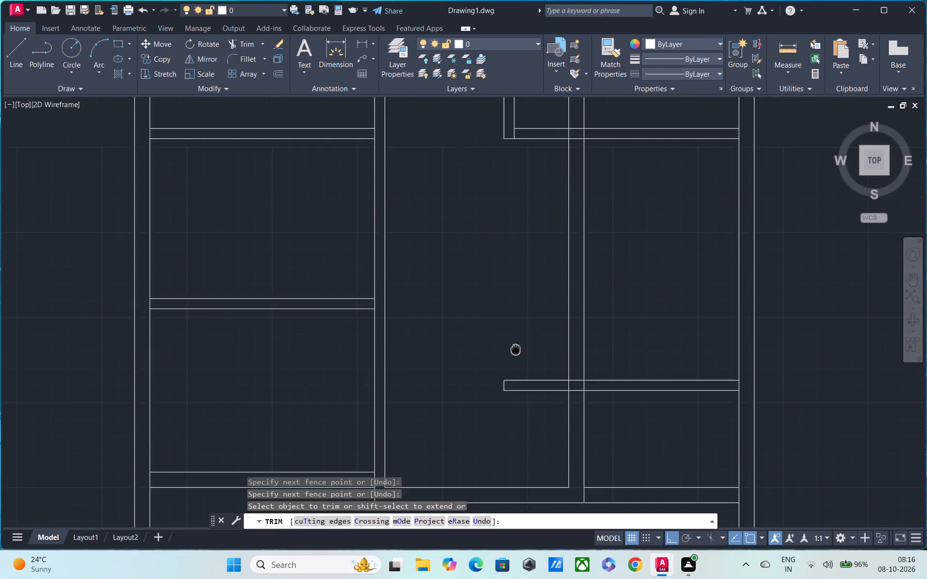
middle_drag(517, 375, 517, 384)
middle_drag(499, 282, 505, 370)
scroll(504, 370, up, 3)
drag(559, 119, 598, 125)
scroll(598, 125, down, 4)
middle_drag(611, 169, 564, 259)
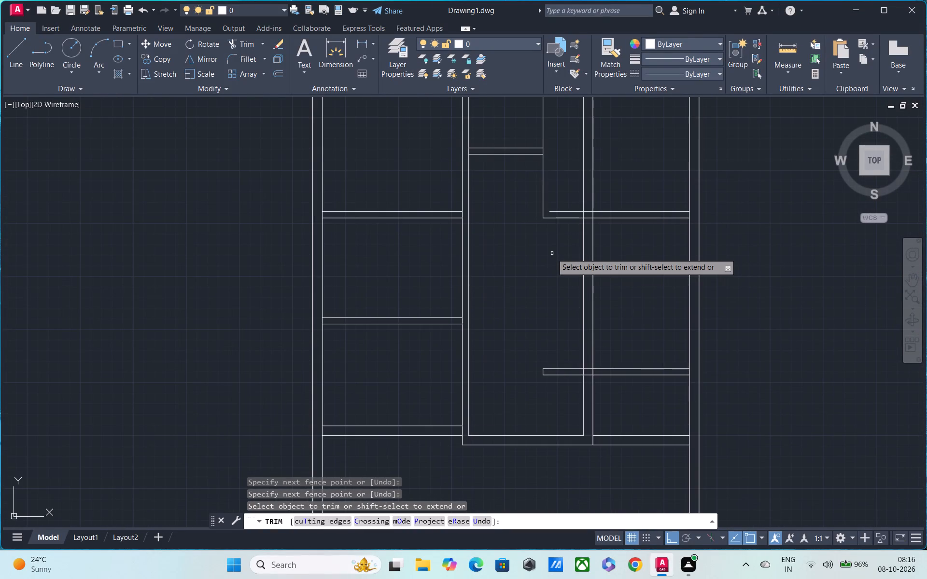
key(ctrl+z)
Trim the middle-right bay wall's inner line within the thickness of the right bay's first cross wall.
scroll(535, 234, up, 1)
scroll(534, 233, down, 6)
middle_drag(531, 272, 523, 424)
scroll(510, 259, up, 3)
middle_drag(585, 339, 584, 241)
scroll(584, 289, up, 3)
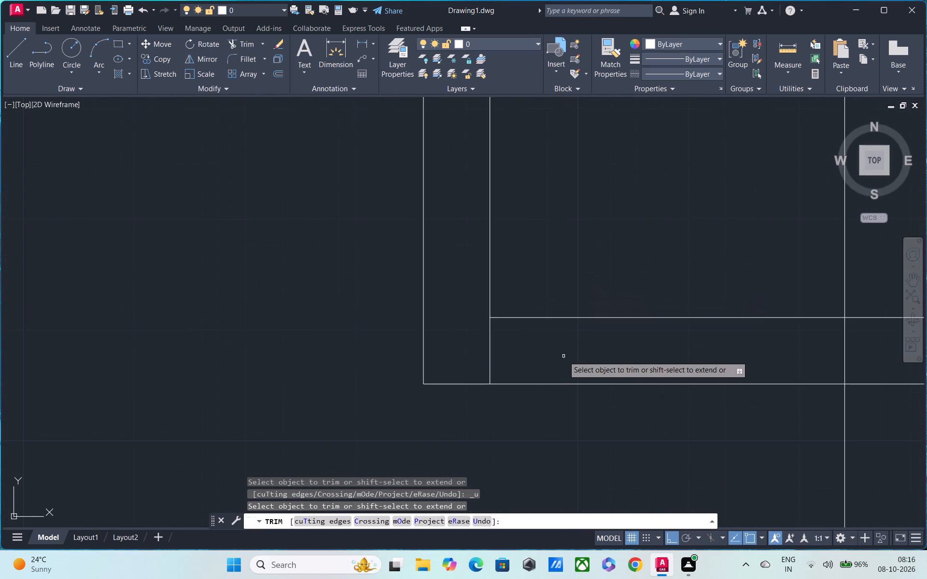
drag(518, 352, 482, 355)
Trim both lines of the right bay's 9" vertical wall from the top exterior wall down to the second cross wall's upper edge.
scroll(482, 347, down, 5)
middle_drag(511, 283, 510, 273)
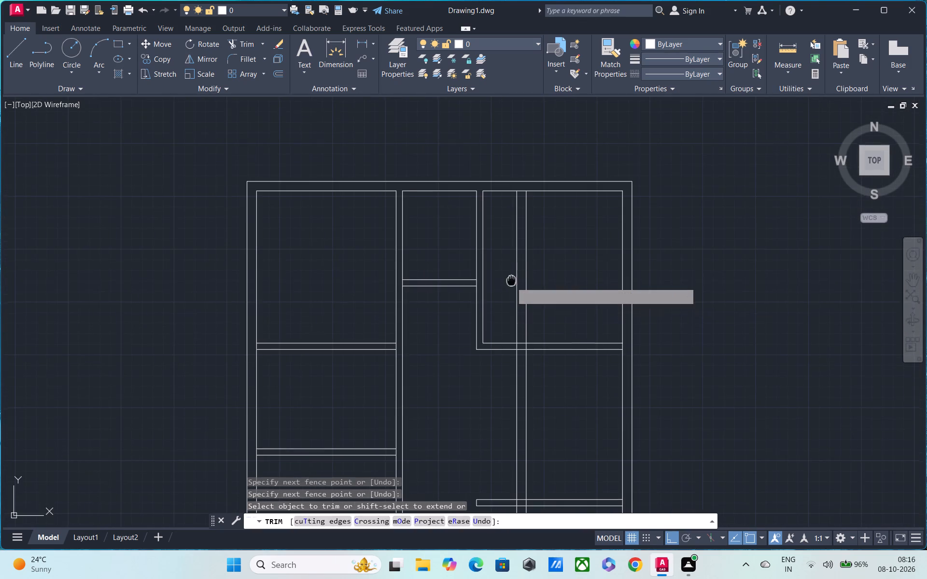
middle_drag(510, 273, 510, 237)
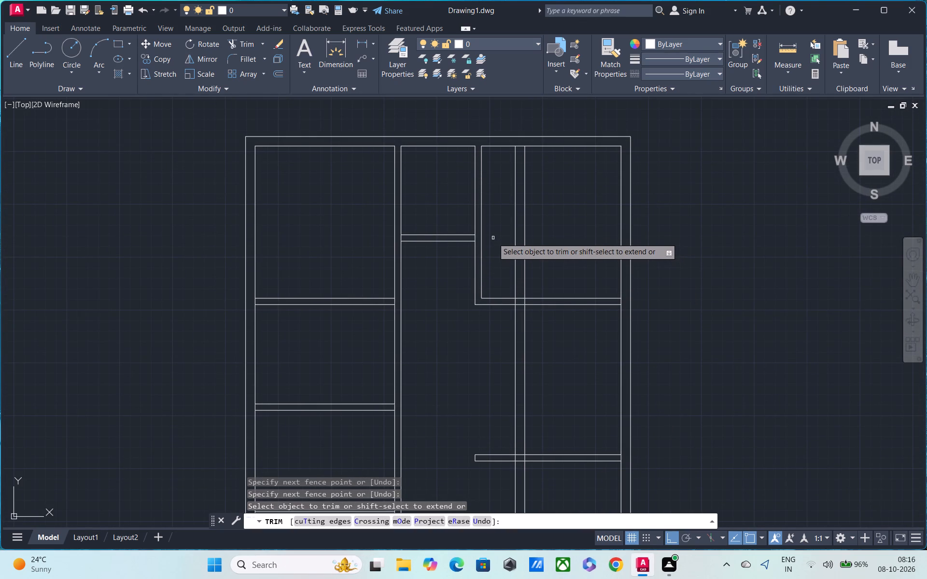
middle_drag(495, 248, 495, 206)
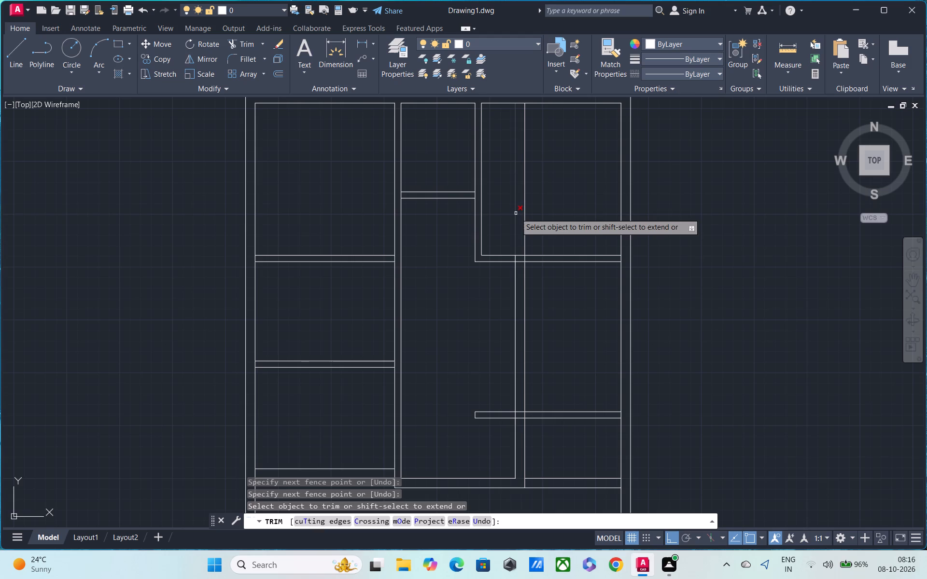
drag(505, 187, 580, 193)
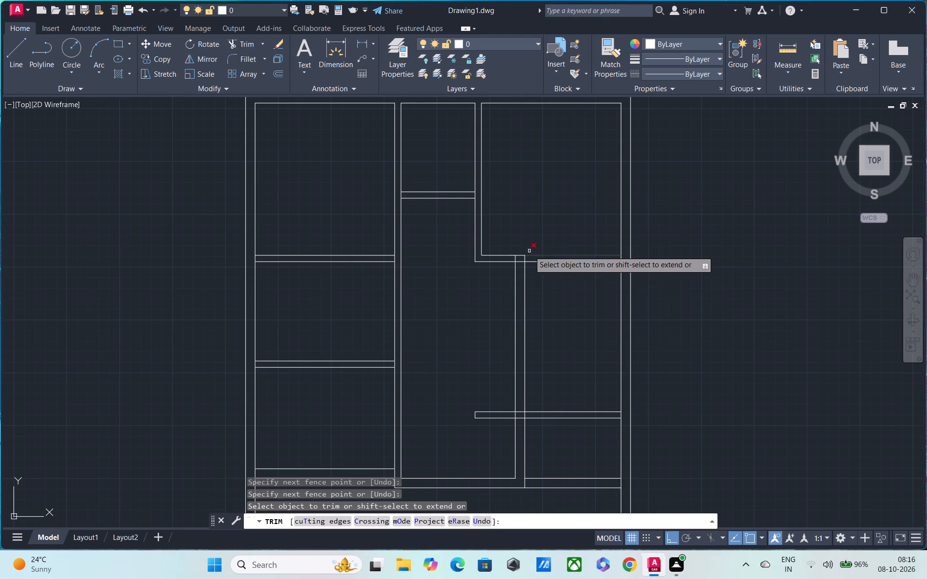
scroll(528, 244, up, 3)
drag(528, 303, 436, 308)
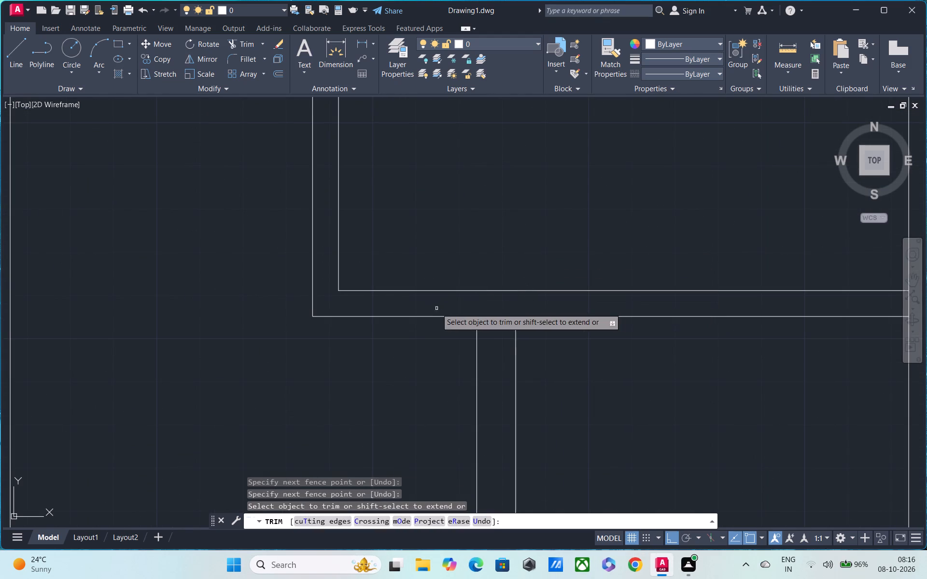
scroll(445, 303, down, 3)
middle_drag(488, 337, 485, 227)
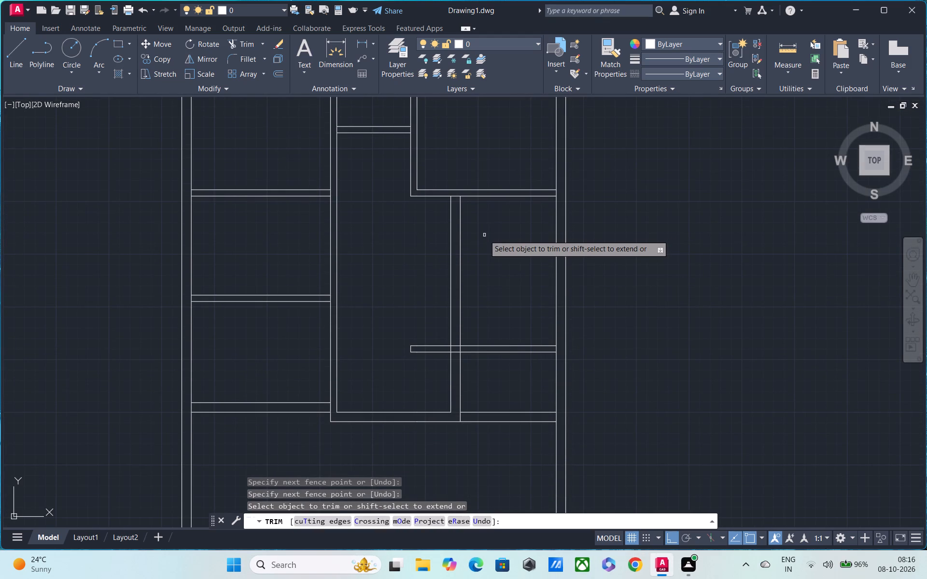
middle_drag(484, 261, 484, 224)
drag(477, 236, 418, 250)
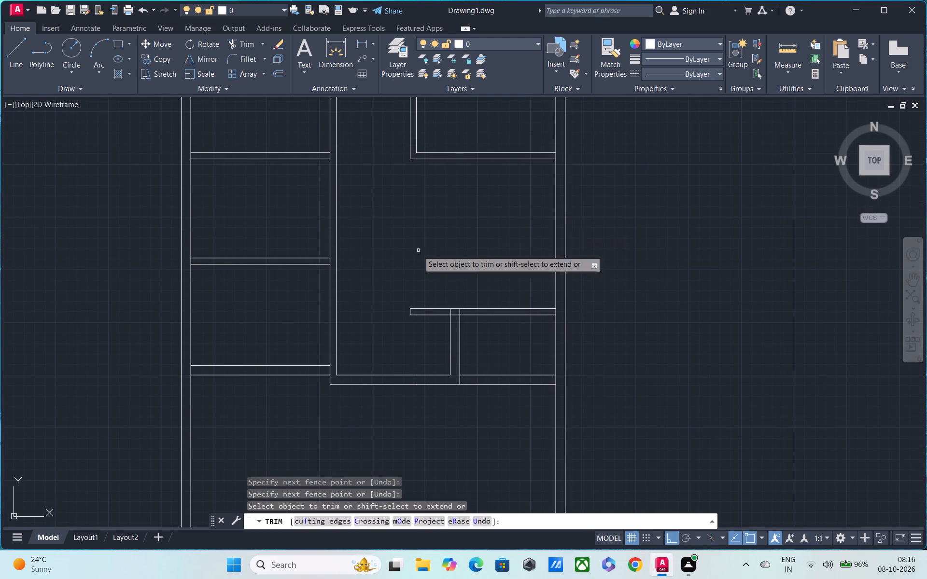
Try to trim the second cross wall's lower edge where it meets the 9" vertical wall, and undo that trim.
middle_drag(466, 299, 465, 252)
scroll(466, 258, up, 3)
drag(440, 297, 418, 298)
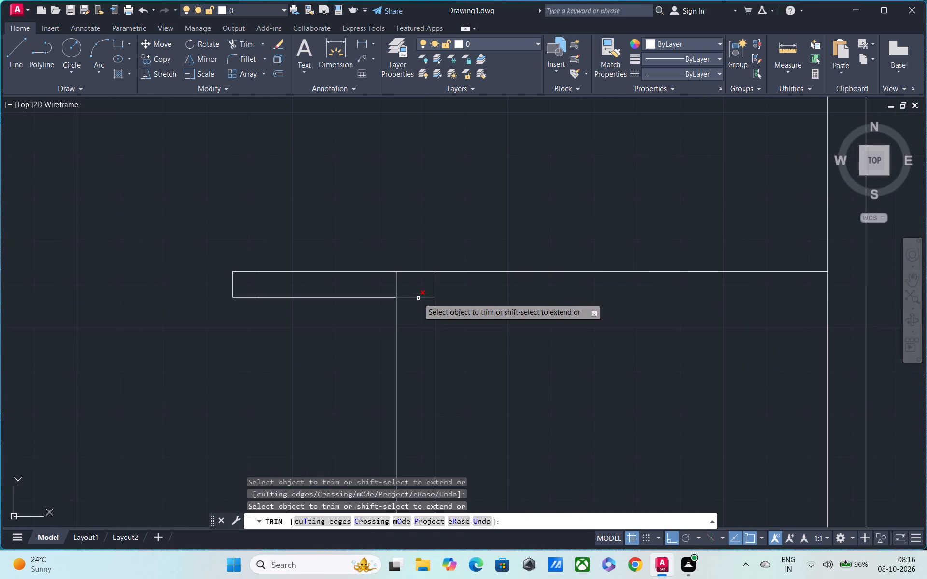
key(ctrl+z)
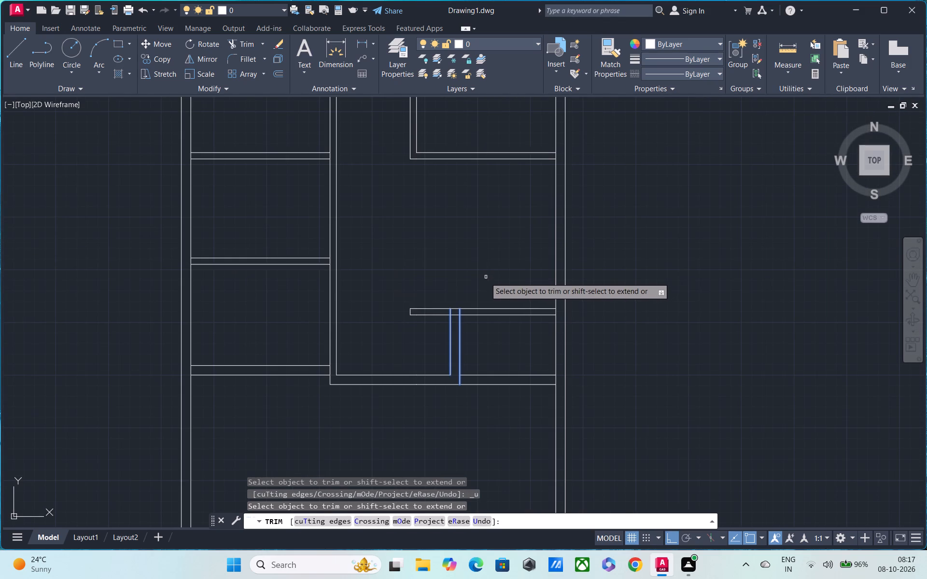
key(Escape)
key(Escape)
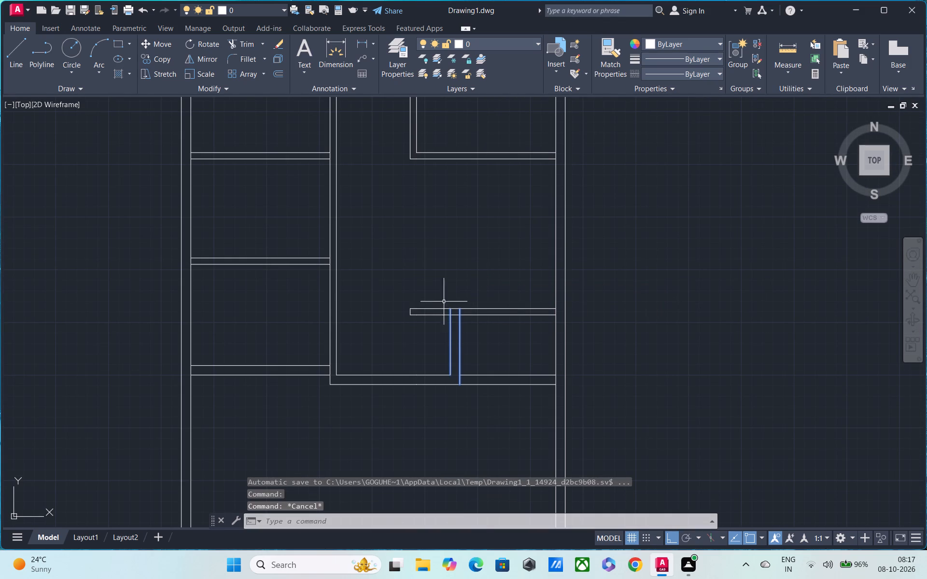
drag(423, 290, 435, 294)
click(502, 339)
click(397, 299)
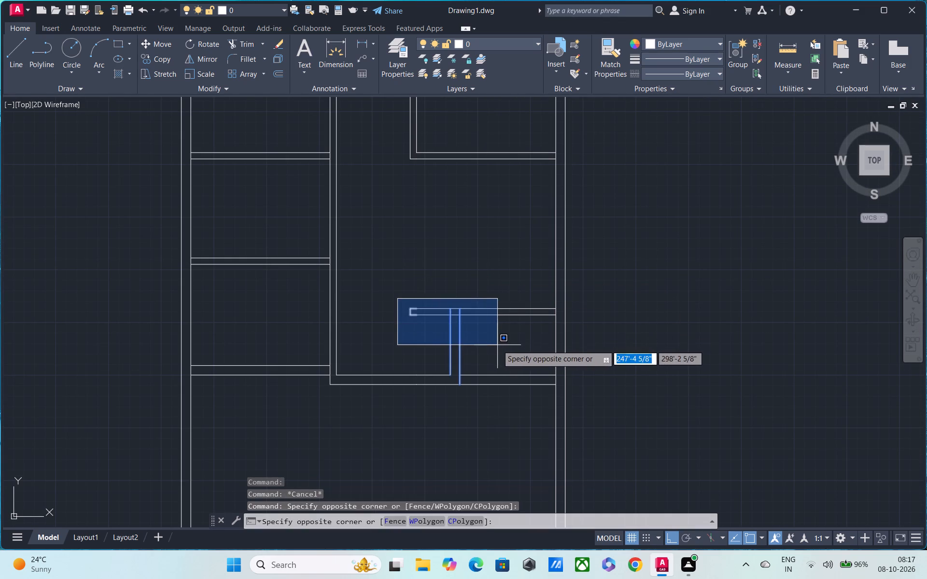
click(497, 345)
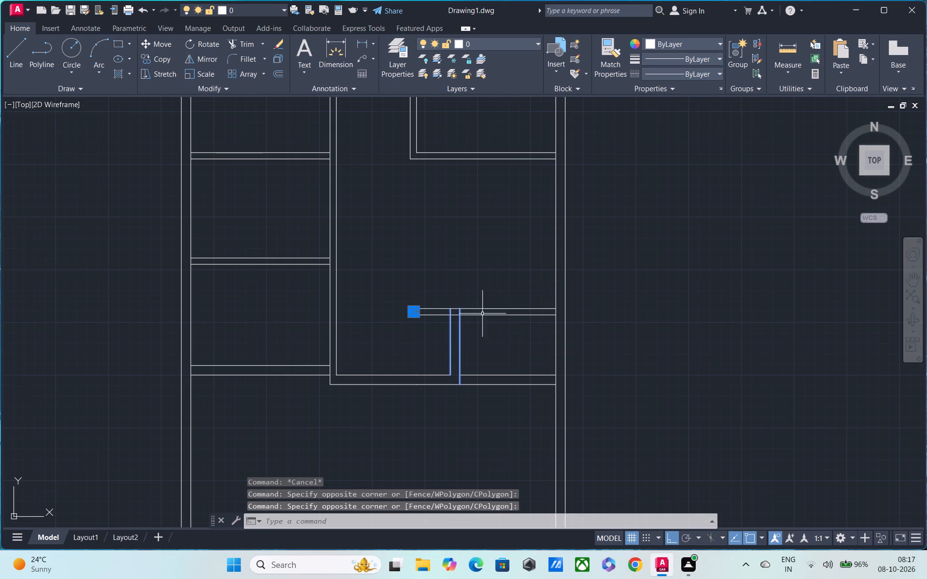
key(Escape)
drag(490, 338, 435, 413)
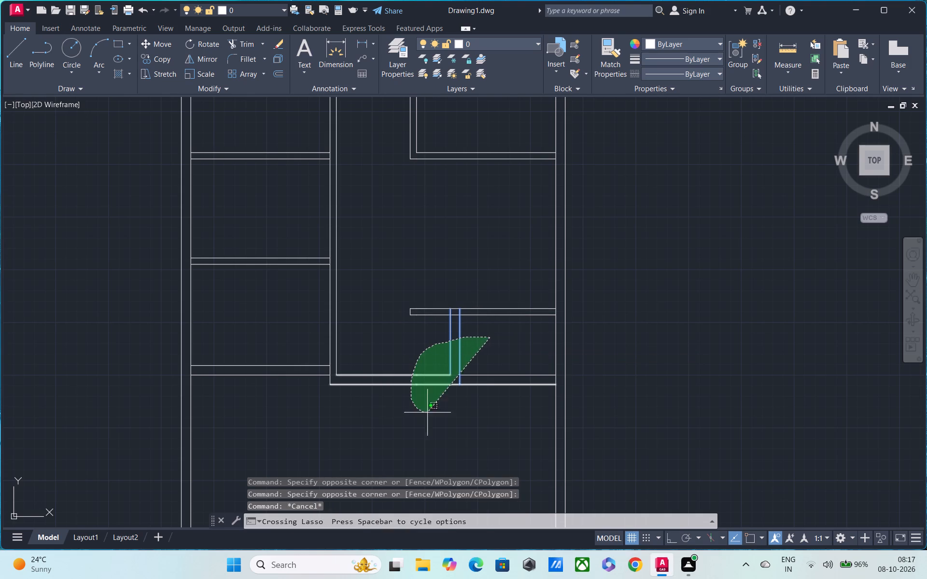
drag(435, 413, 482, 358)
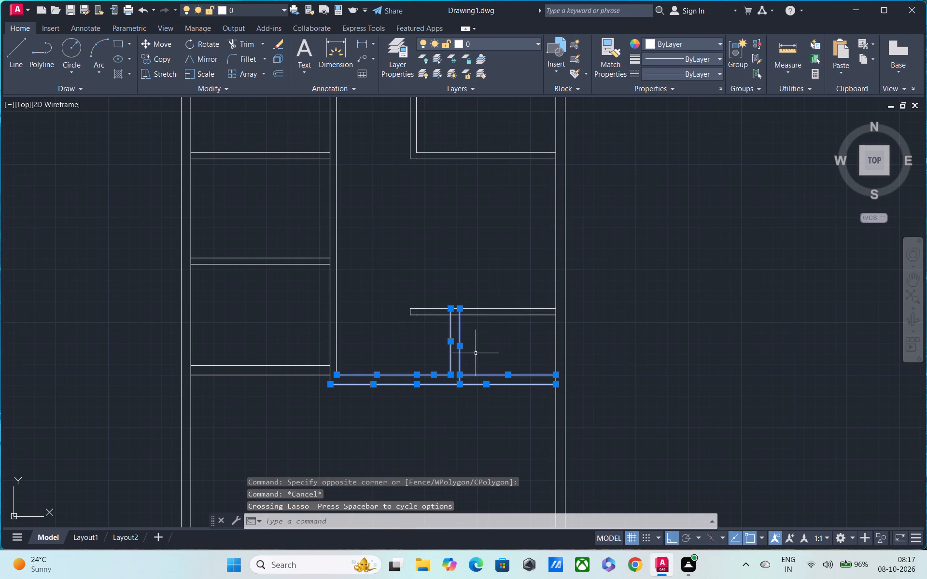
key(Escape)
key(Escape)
Trim both lines of the long 9" cross wall between the 9" vertical wall and the right exterior wall.
scroll(460, 350, up, 2)
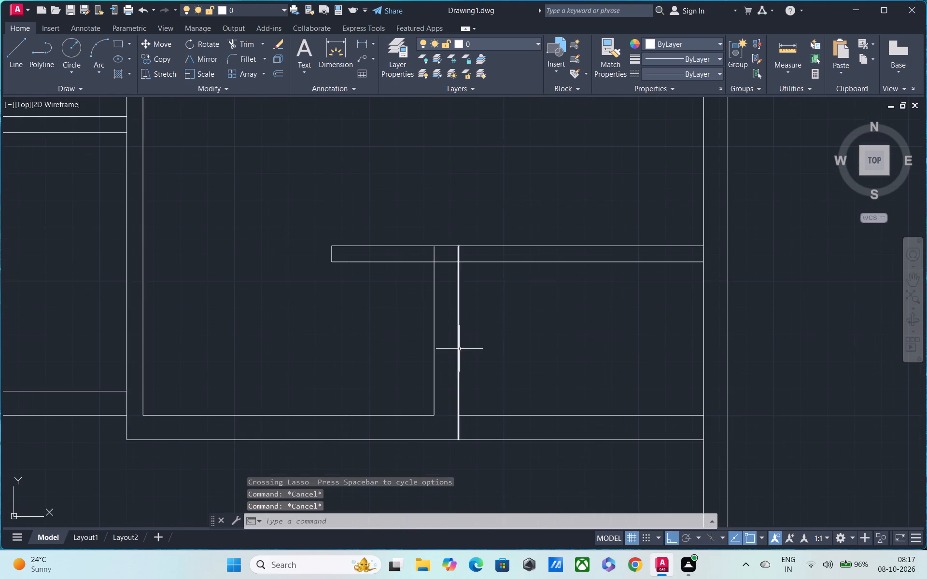
scroll(466, 337, down, 1)
text(TR)
key(space)
drag(524, 357, 524, 483)
scroll(506, 386, down, 1)
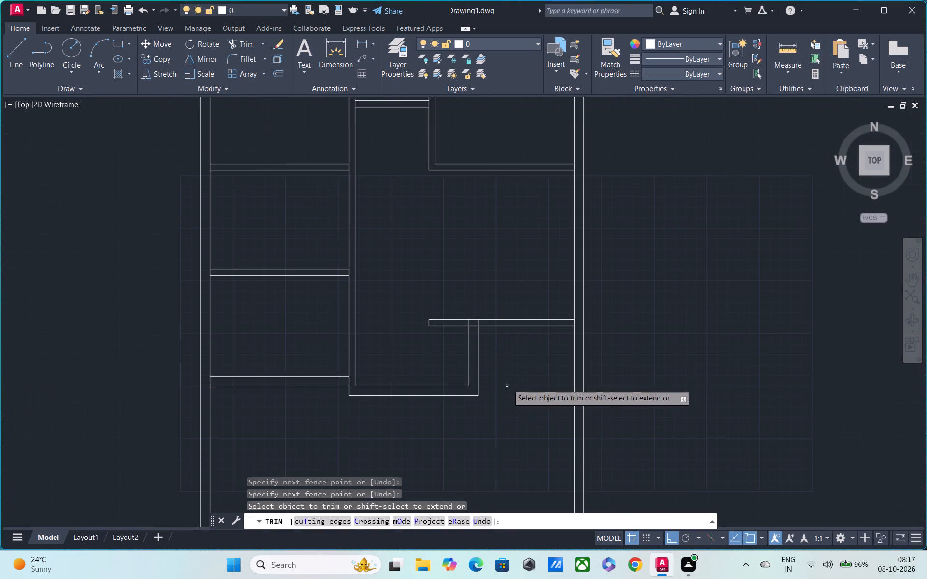
Draw a line across the right exterior wall's thickness, continuing the second cross wall's lower edge to the outer face.
middle_drag(510, 380, 520, 334)
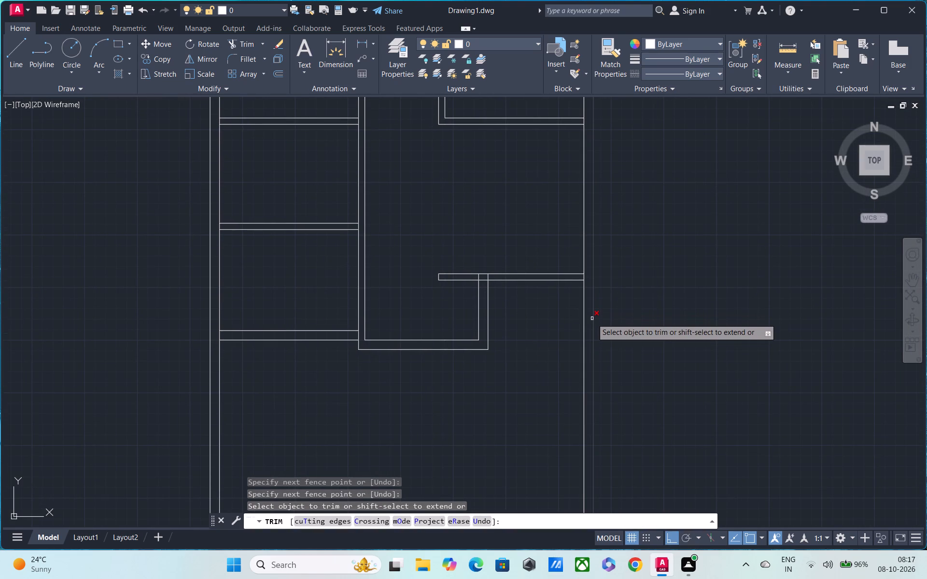
key(Escape)
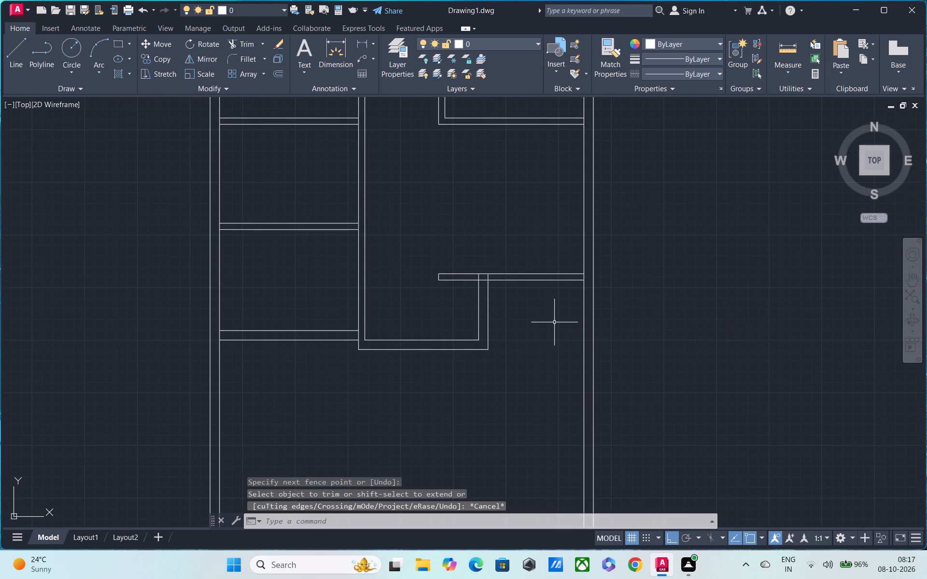
text(L)
key(space)
scroll(554, 322, up, 3)
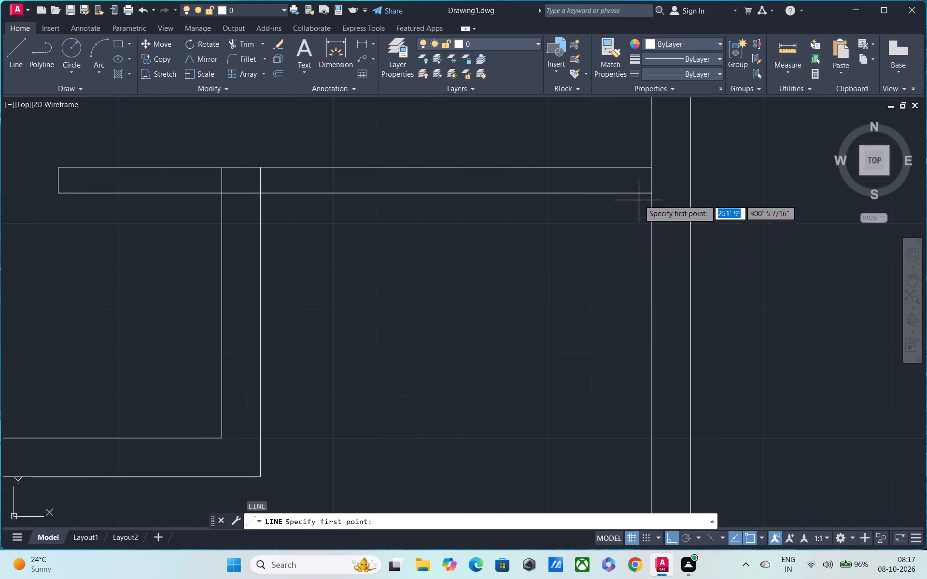
click(652, 194)
click(694, 192)
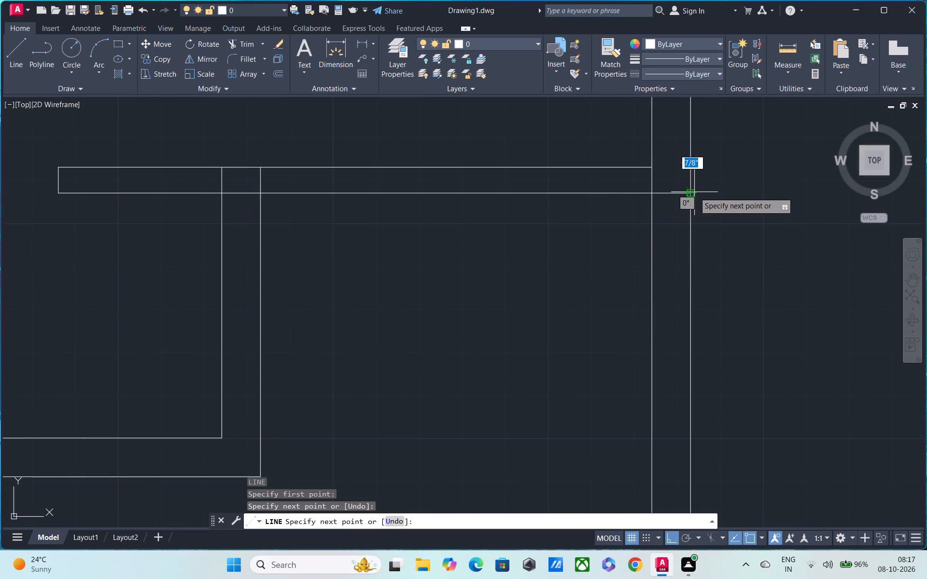
key(Escape)
Trim both lines of the right exterior wall below the new closing line.
text(TR)
key(space)
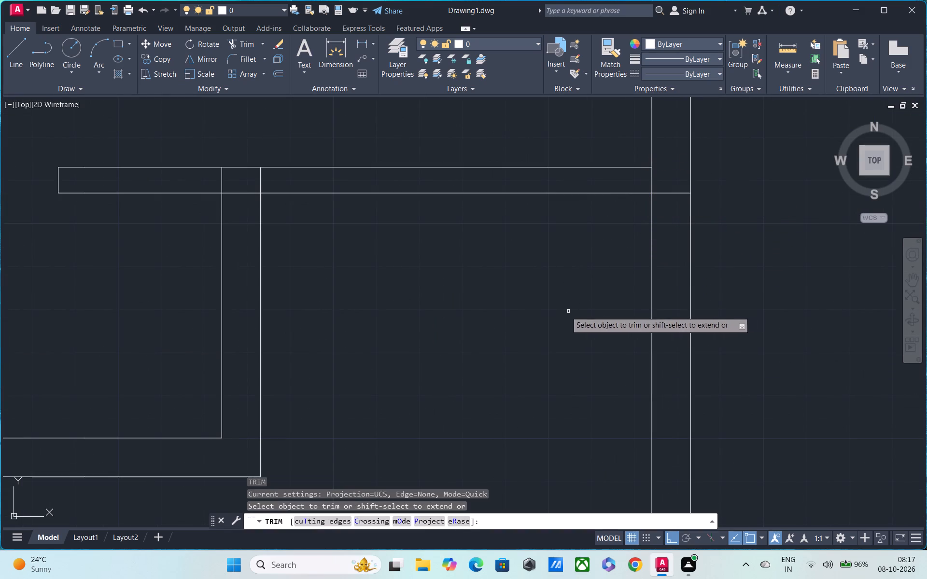
drag(748, 257, 429, 399)
scroll(446, 377, down, 4)
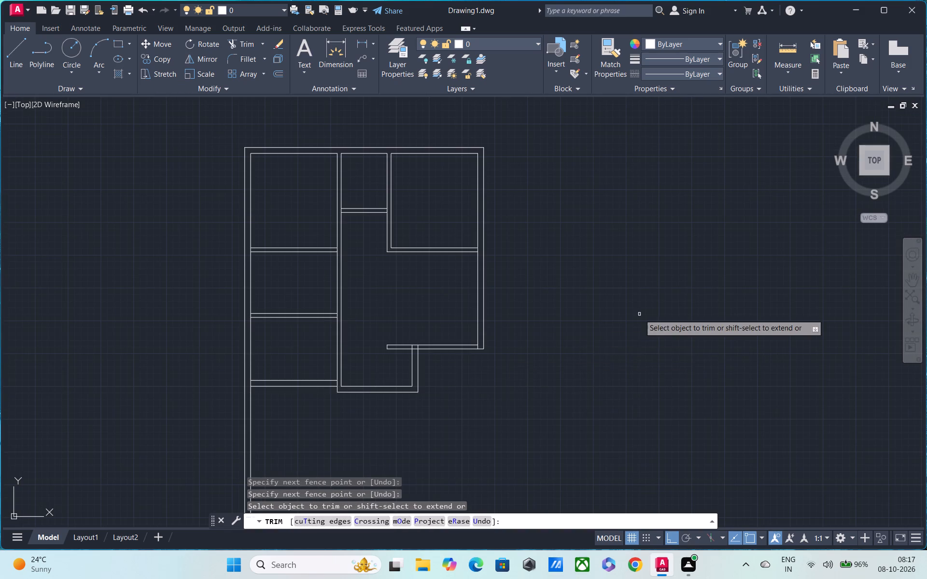
Trim the line segments inside the junction of the second cross wall and the short 9" vertical wall below it.
scroll(420, 371, up, 2)
middle_drag(398, 329, 414, 399)
scroll(433, 372, up, 2)
middle_drag(444, 403, 443, 331)
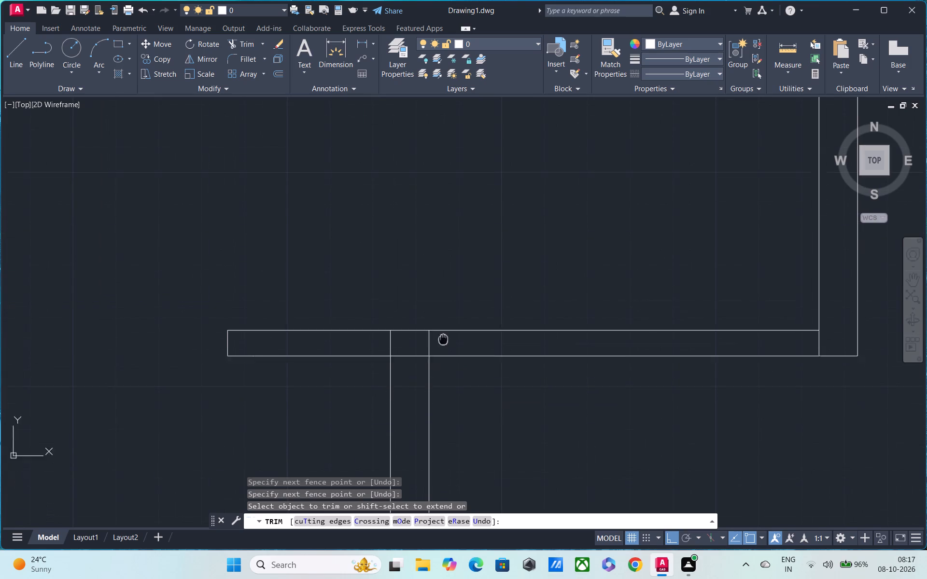
middle_drag(443, 331, 443, 325)
scroll(443, 325, up, 3)
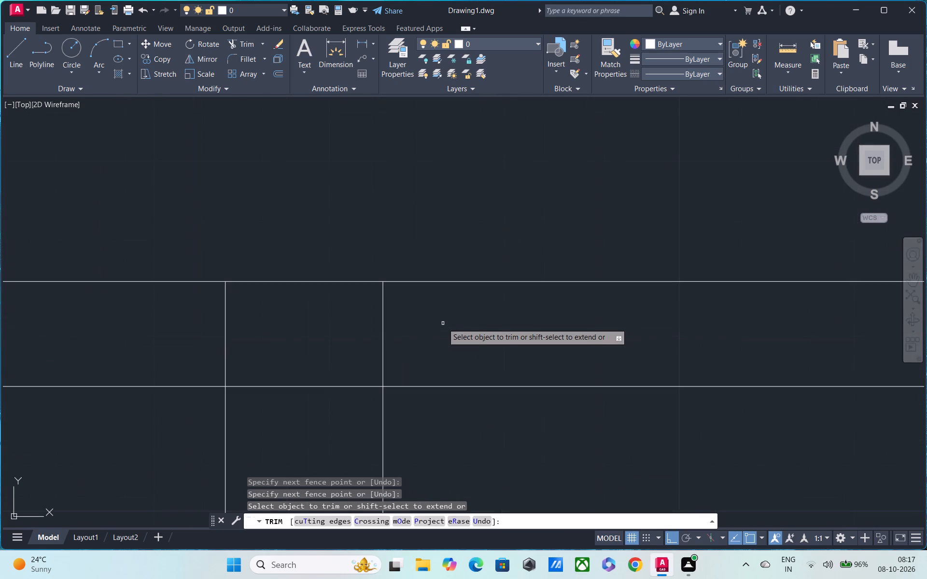
drag(402, 331, 40, 351)
scroll(235, 343, down, 1)
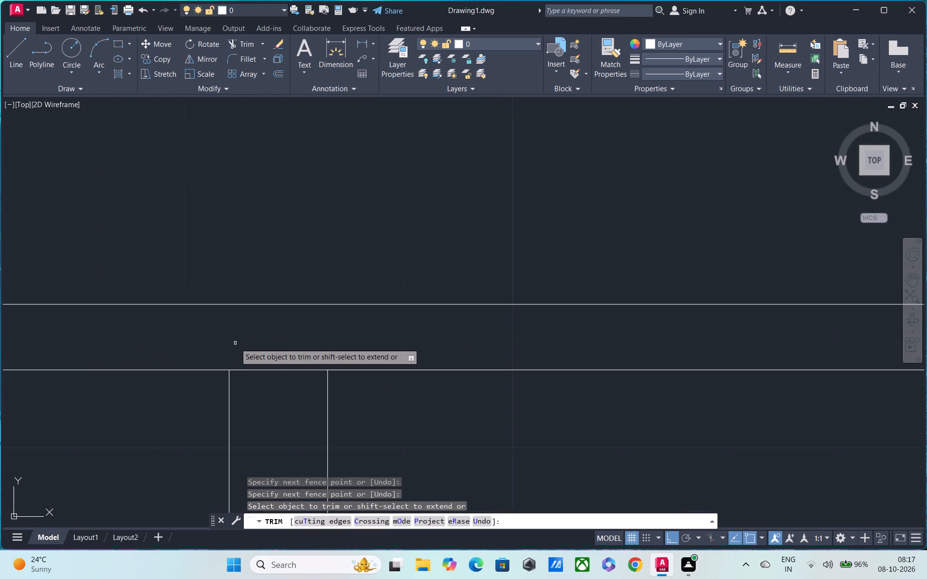
middle_drag(235, 343, 239, 291)
drag(260, 289, 285, 367)
scroll(280, 354, down, 4)
Trim the left line of the left-bay partition within the thickness of the left bay's lowest cross wall.
middle_drag(164, 392, 166, 392)
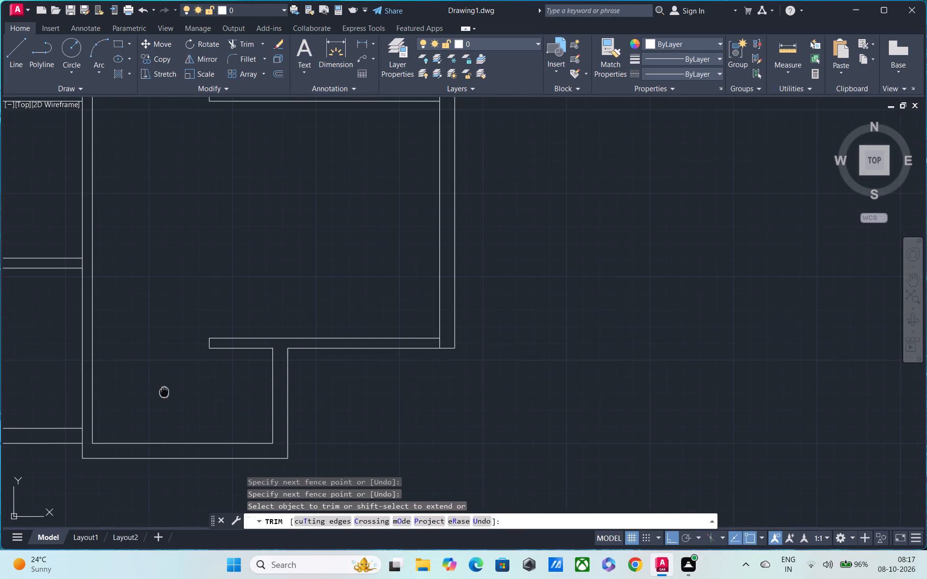
middle_drag(166, 392, 291, 323)
scroll(292, 323, down, 1)
scroll(233, 352, up, 3)
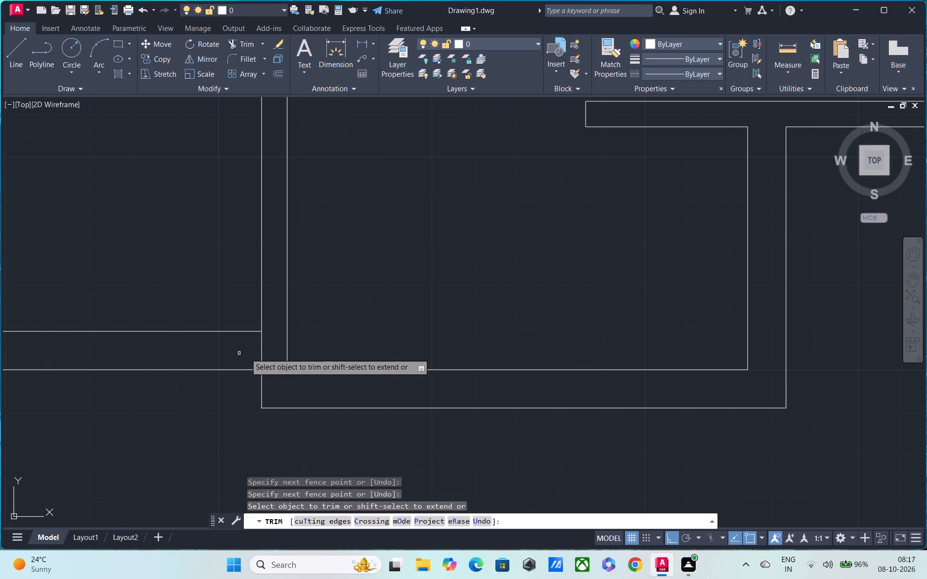
scroll(260, 353, up, 3)
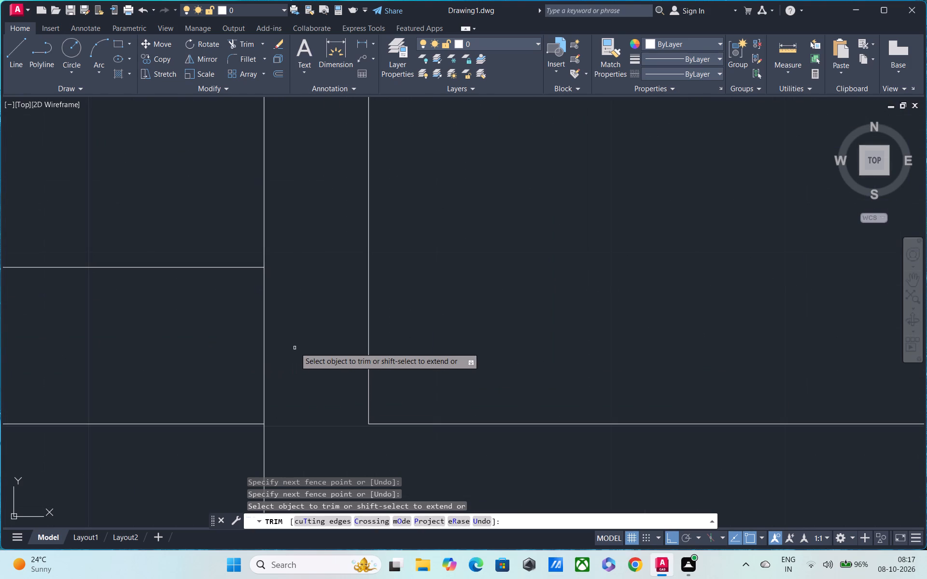
drag(291, 347, 173, 356)
scroll(178, 353, down, 3)
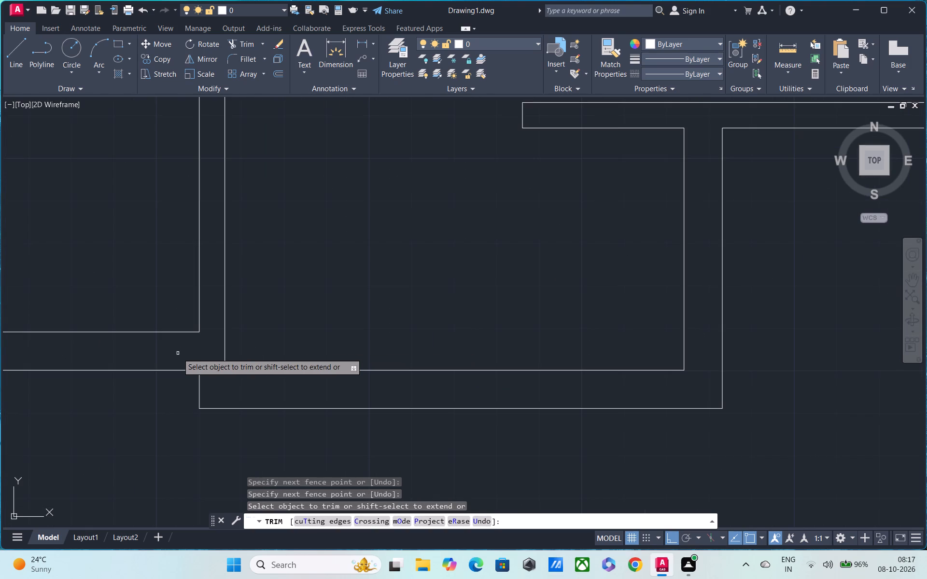
Draw a line 4'-6" up the left-bay partition from the lowest left room's bottom corner, level with the right cross wall's upper edge.
scroll(178, 353, down, 3)
middle_drag(227, 291, 269, 363)
scroll(195, 340, up, 3)
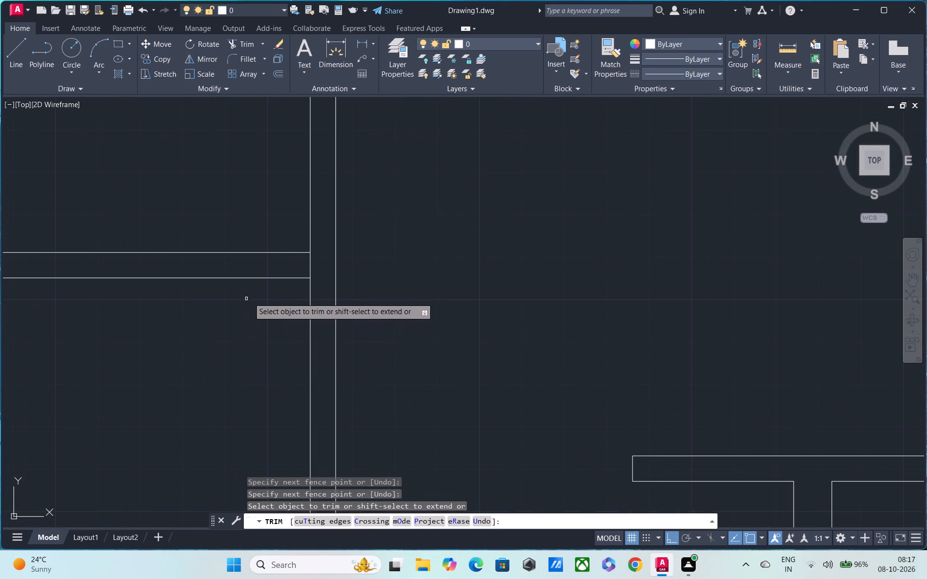
scroll(253, 294, down, 2)
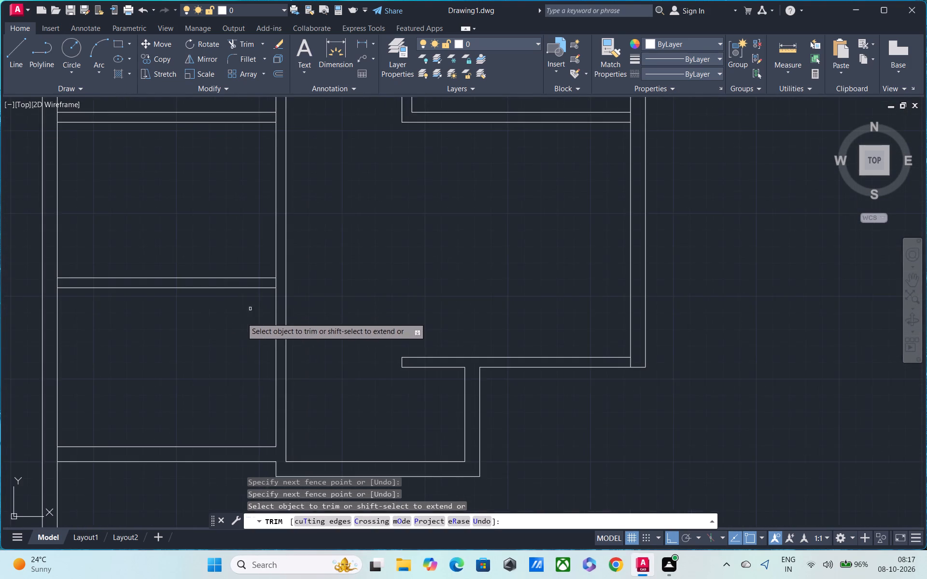
middle_drag(227, 326, 243, 263)
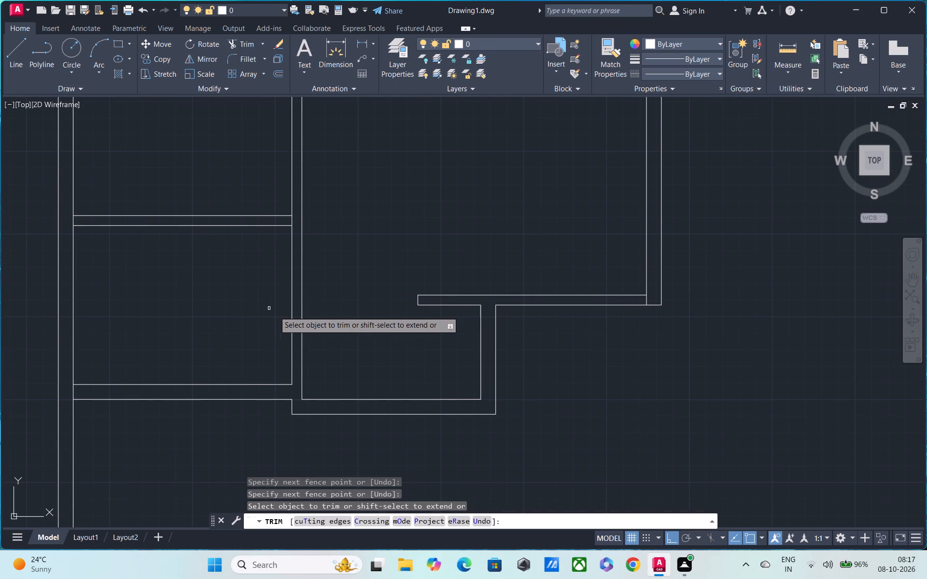
text(L)
key(space)
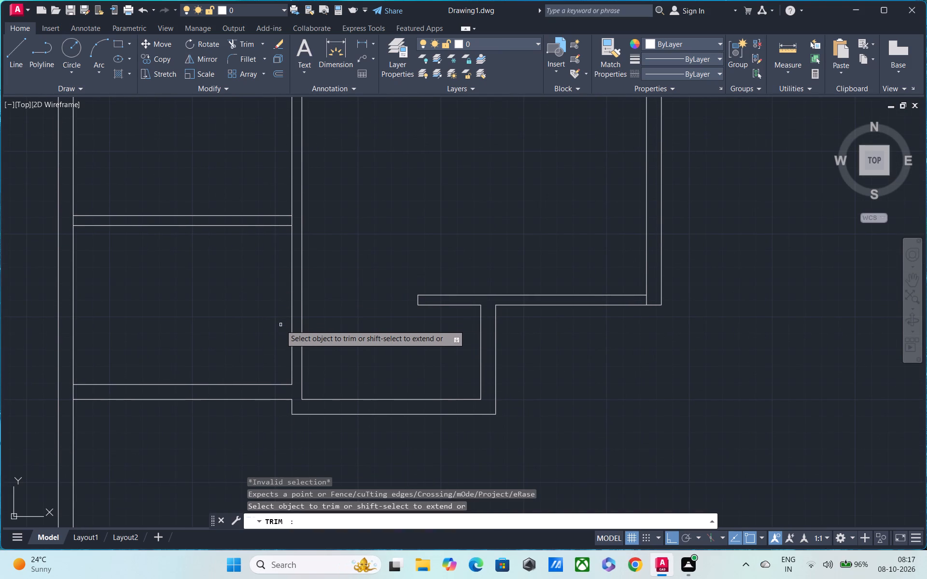
key(Escape)
text(L)
key(space)
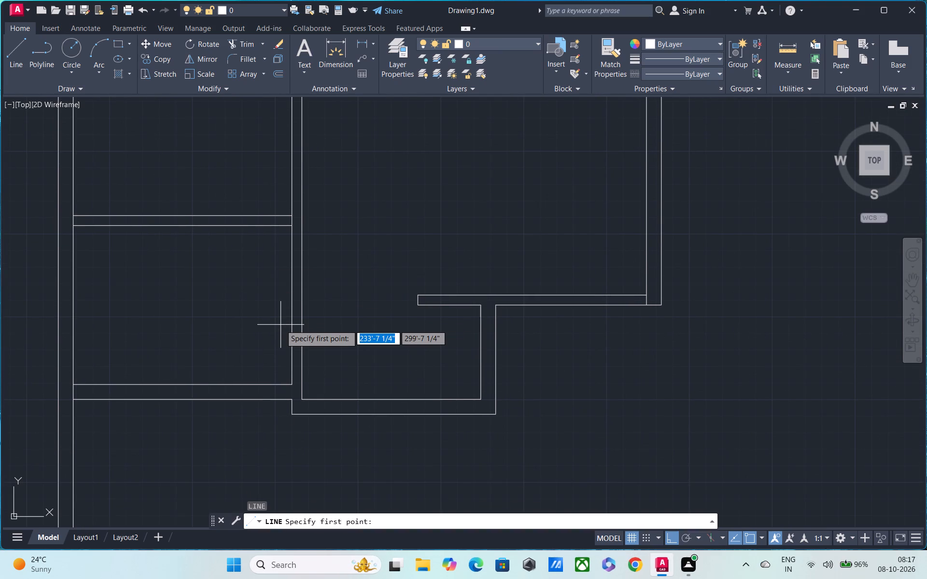
scroll(295, 381, up, 2)
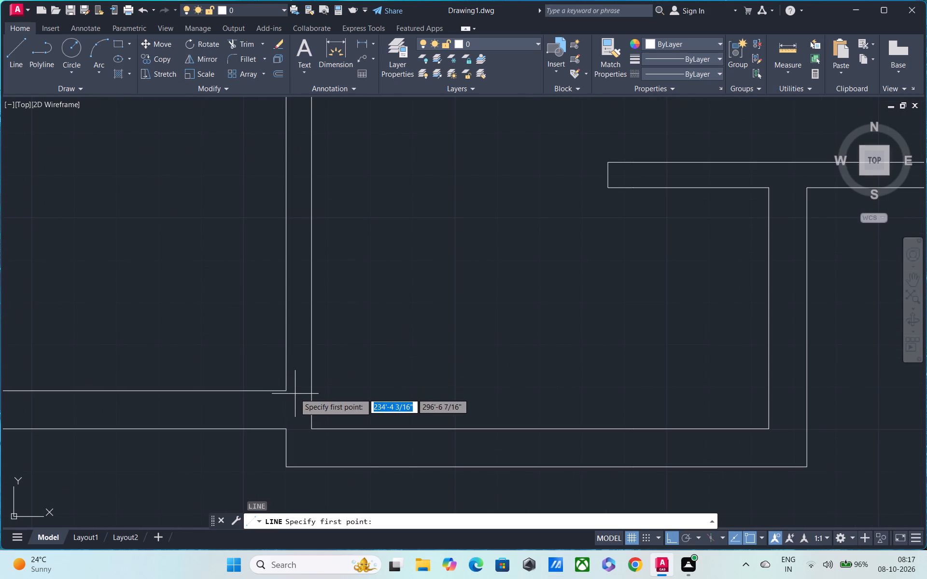
click(283, 391)
middle_drag(282, 222, 289, 349)
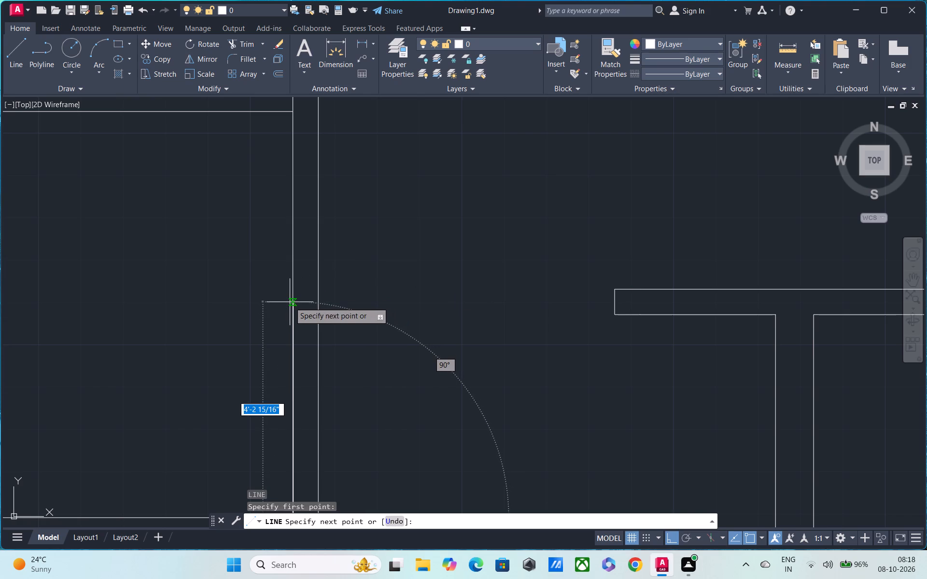
middle_drag(304, 308, 296, 232)
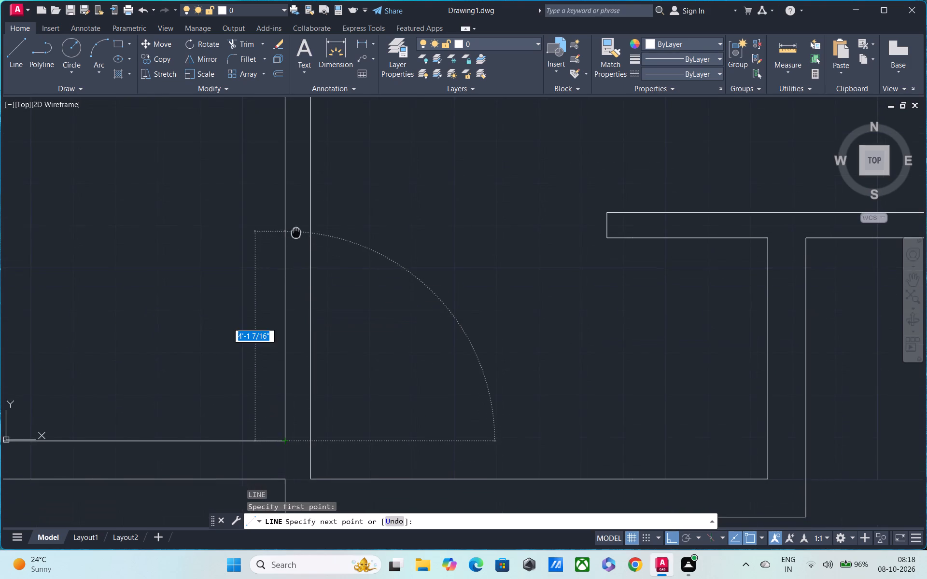
scroll(296, 232, down, 2)
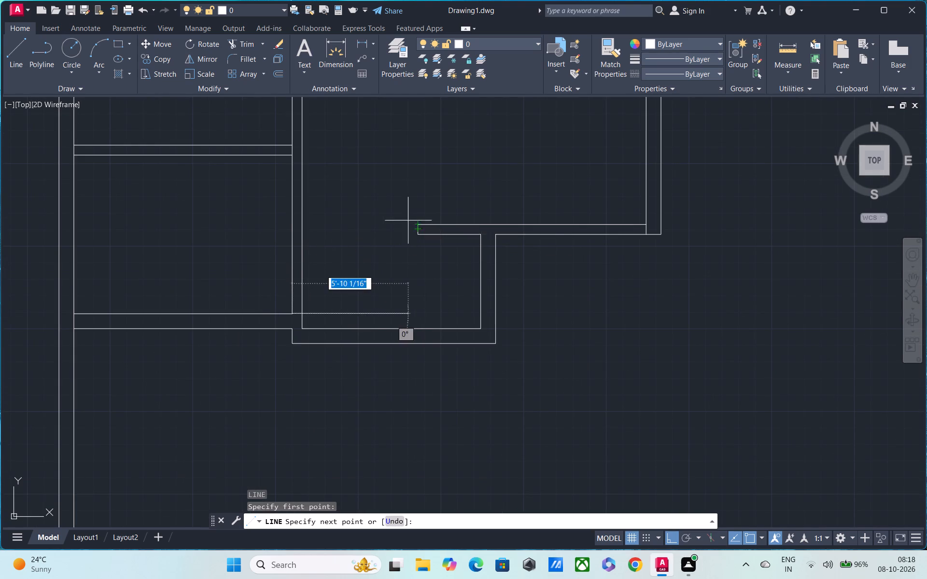
click(324, 221)
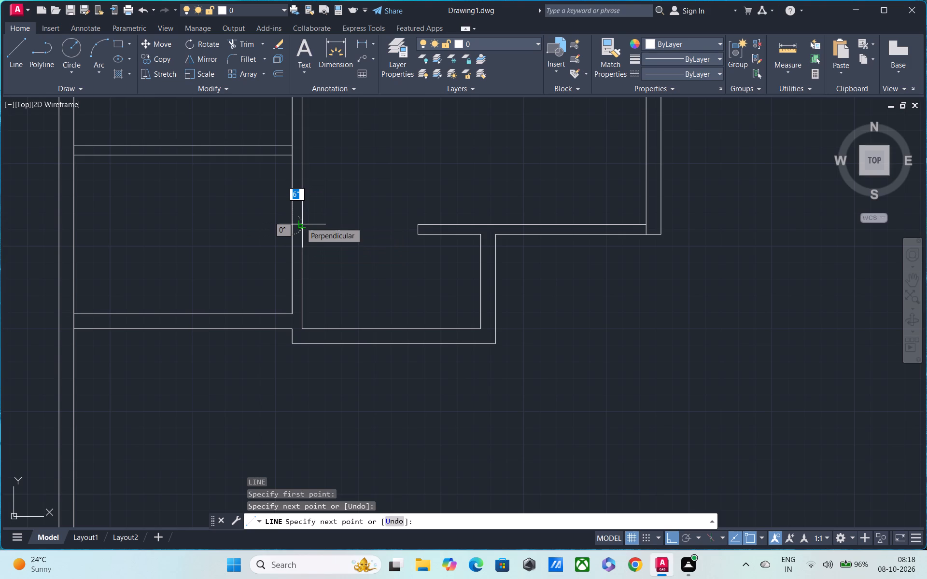
Continue the line 1' toward the right bay, 6" down, and back to the partition's right line to form a stub.
scroll(300, 222, up, 2)
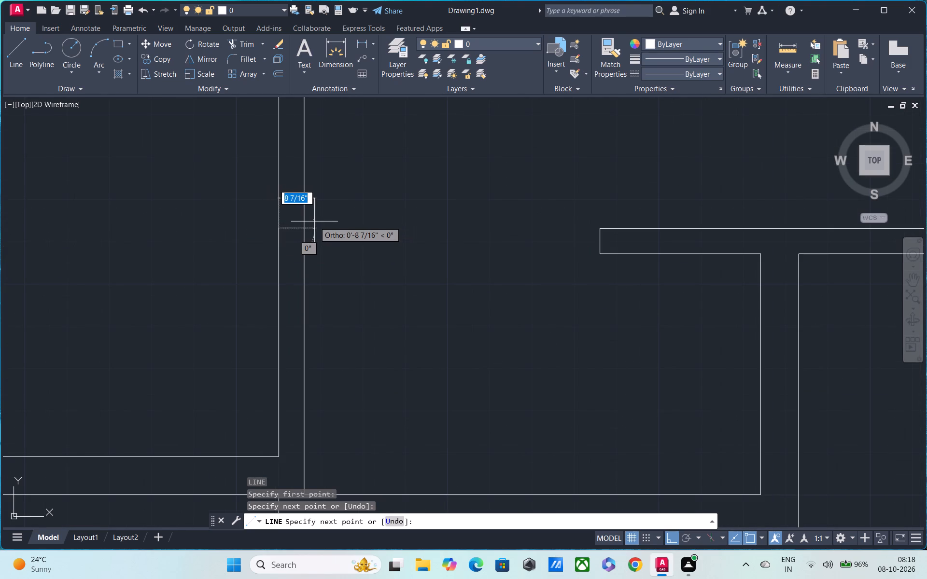
text(1;)
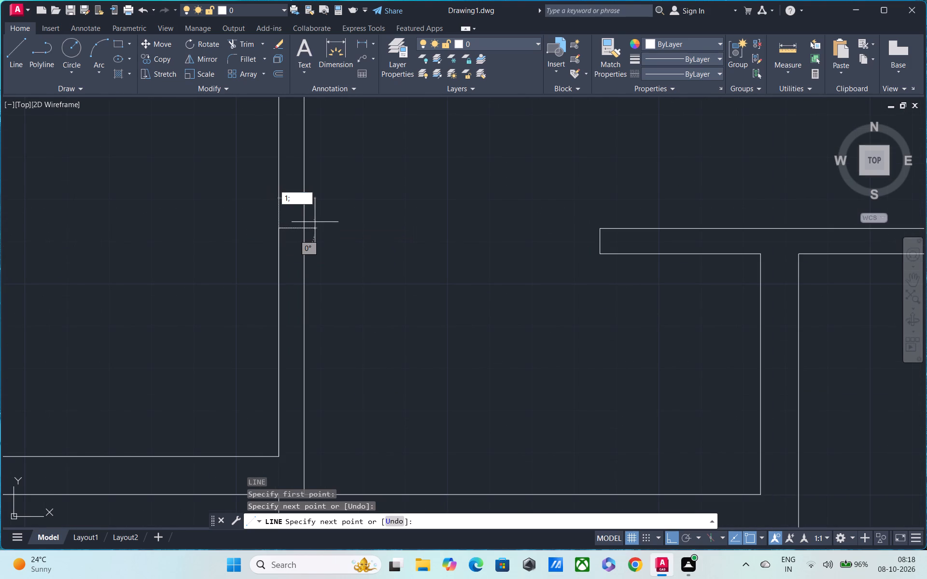
key(BackSpace)
key(apostrophe)
key(Return)
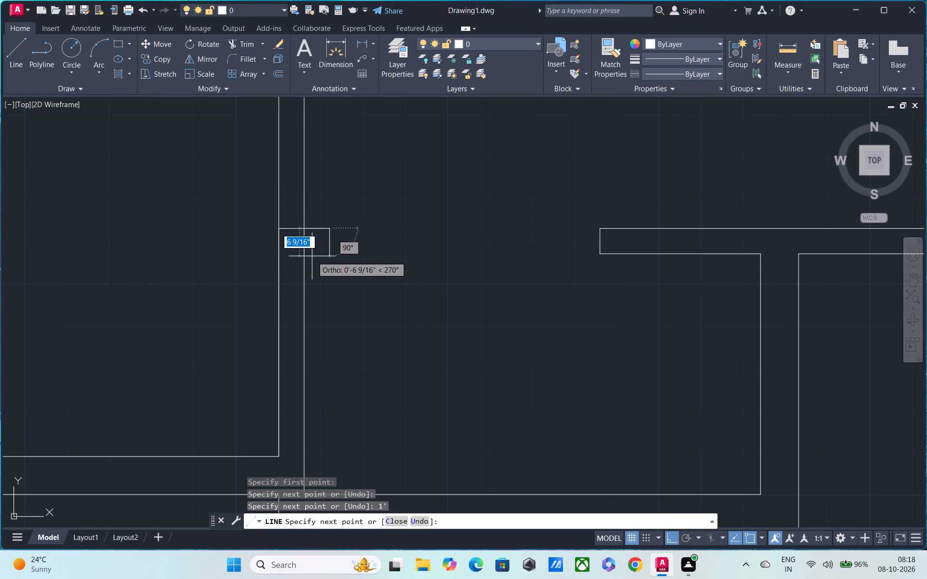
text(6")
key(Return)
scroll(312, 256, up, 1)
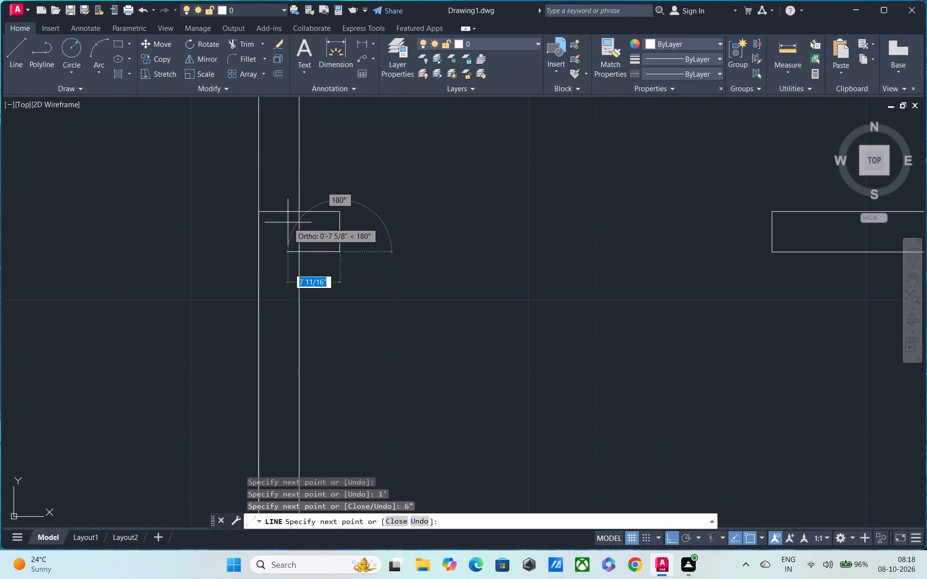
click(296, 251)
scroll(298, 284, down, 1)
key(Escape)
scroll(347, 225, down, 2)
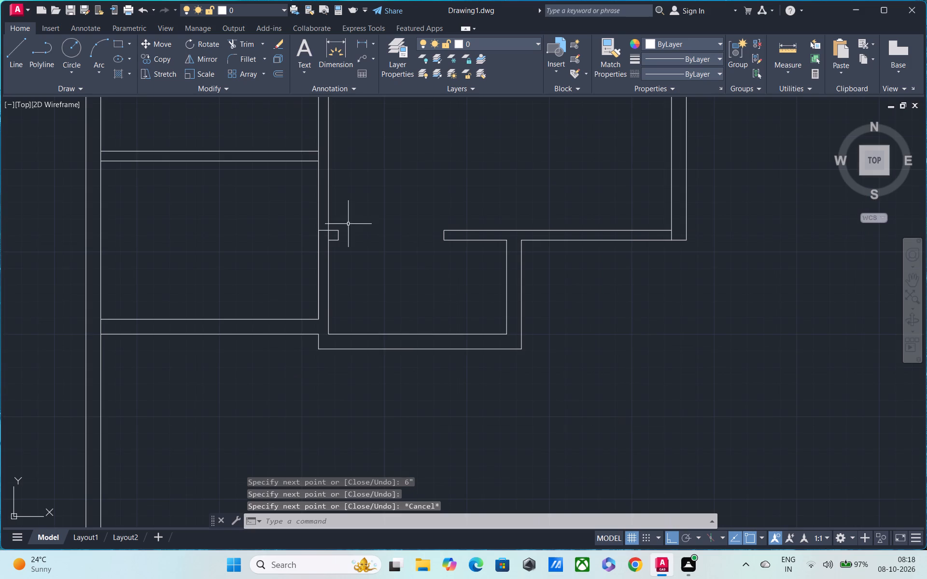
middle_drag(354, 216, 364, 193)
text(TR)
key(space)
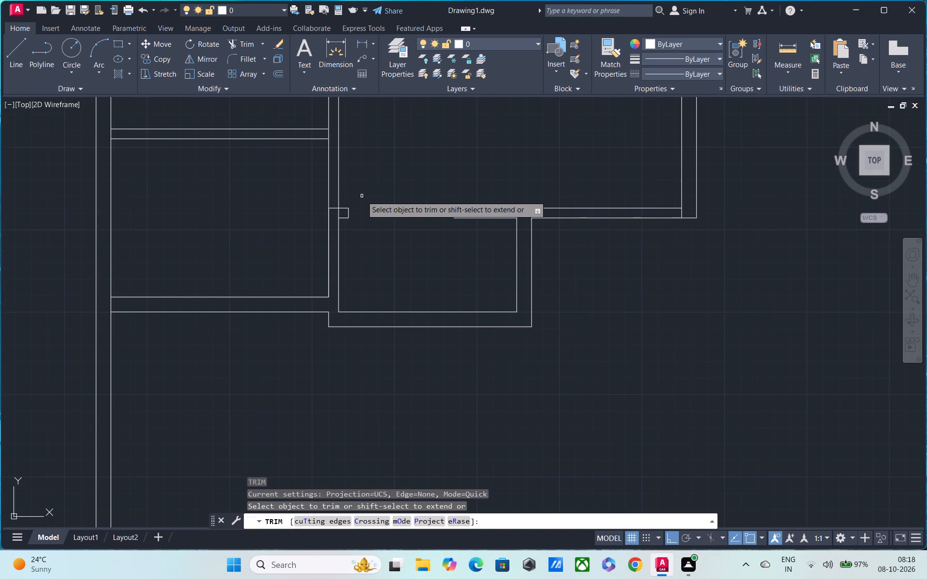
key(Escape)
Draw a line across the left-bay partition's thickness at the lower edge of the left bay's middle cross wall.
text(L)
key(space)
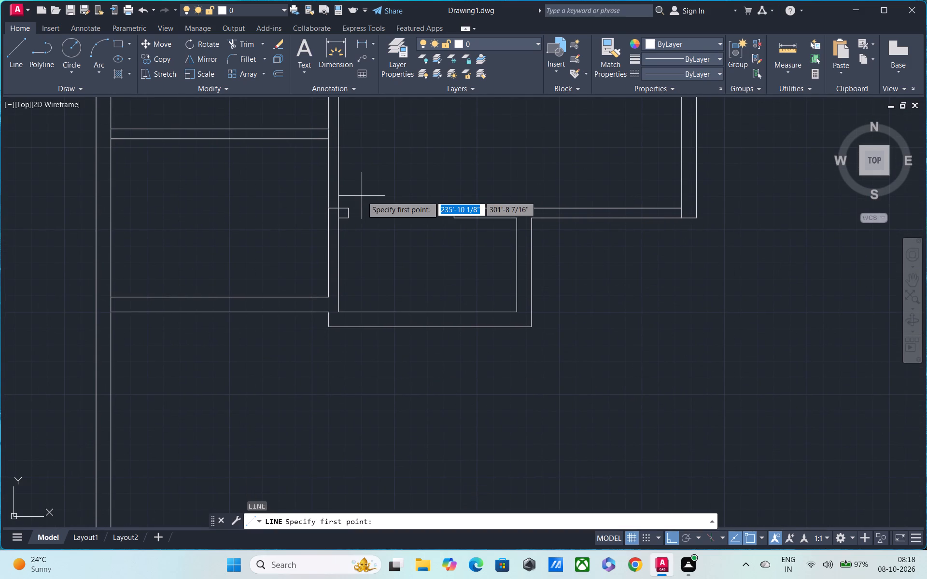
click(327, 140)
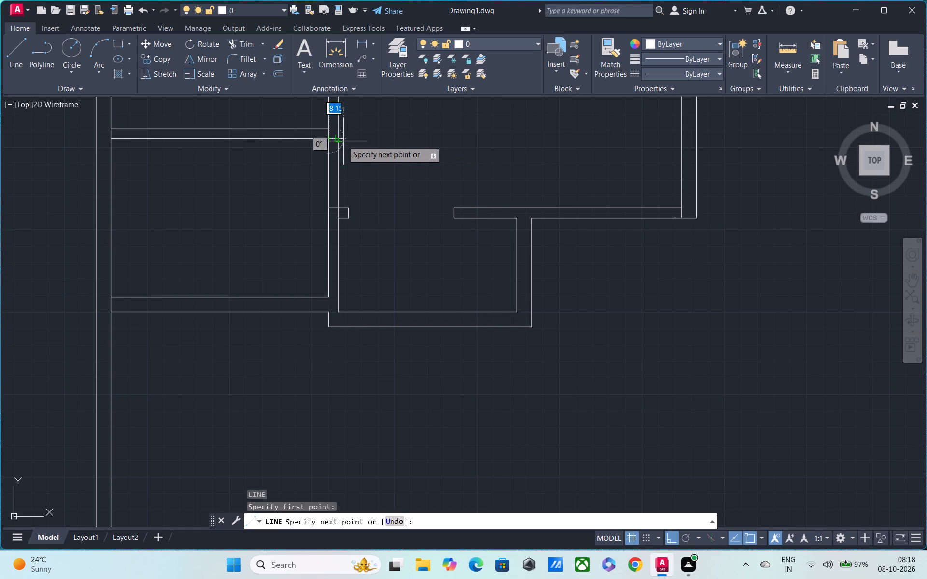
click(341, 139)
key(Escape)
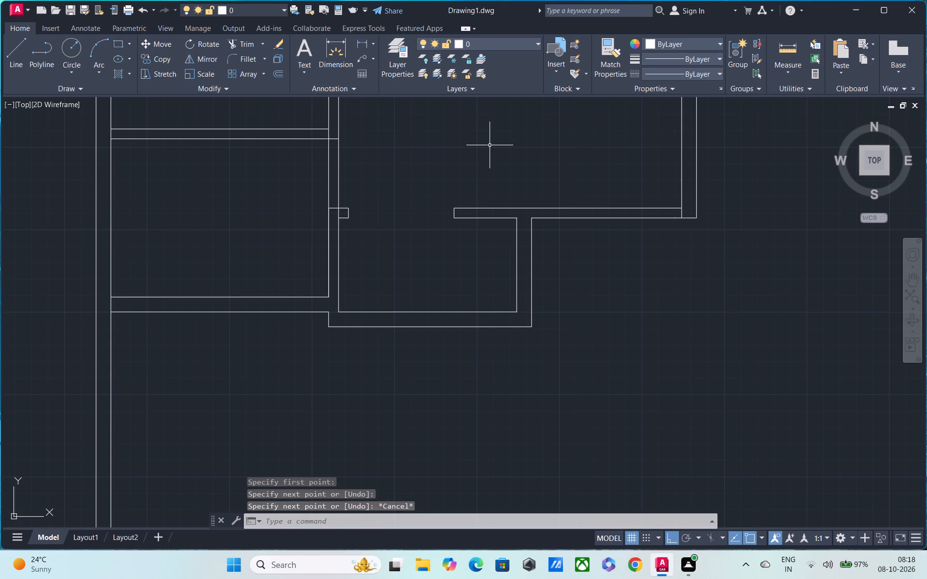
Trim both lines of the left-bay partition between the new closing line and the short stub to form an opening.
text(TR)
key(space)
drag(361, 159, 245, 168)
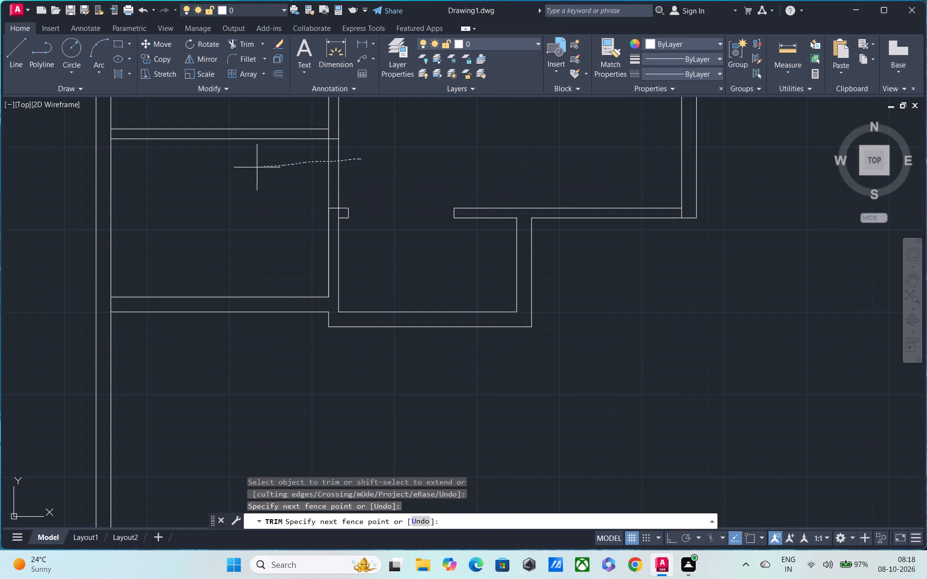
drag(245, 168, 245, 168)
Trim the left line of the left-bay partition within the thickness of the left bay's middle cross wall.
middle_drag(277, 195, 291, 203)
scroll(313, 158, up, 1)
middle_drag(363, 147, 347, 213)
scroll(326, 191, up, 2)
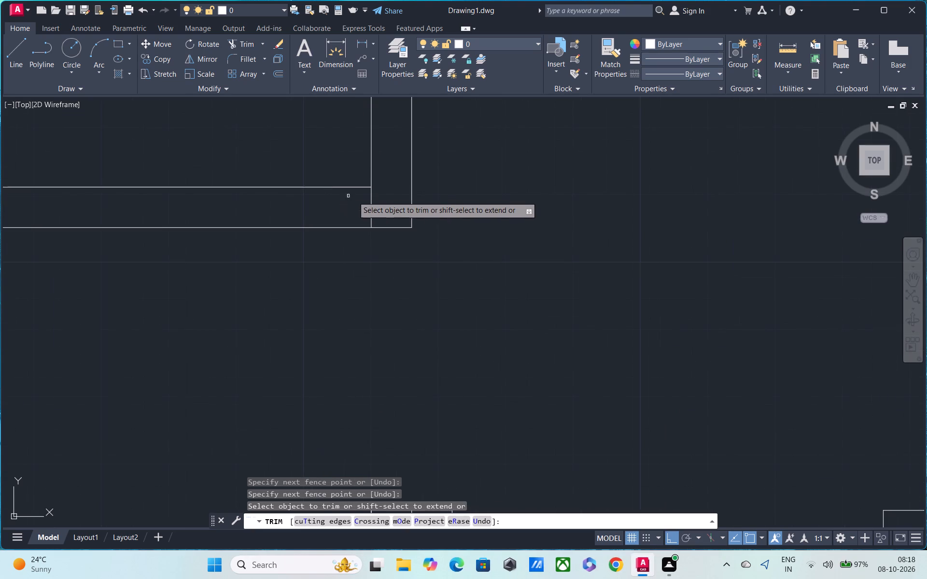
drag(380, 196, 338, 208)
scroll(340, 205, down, 3)
middle_drag(339, 164, 341, 231)
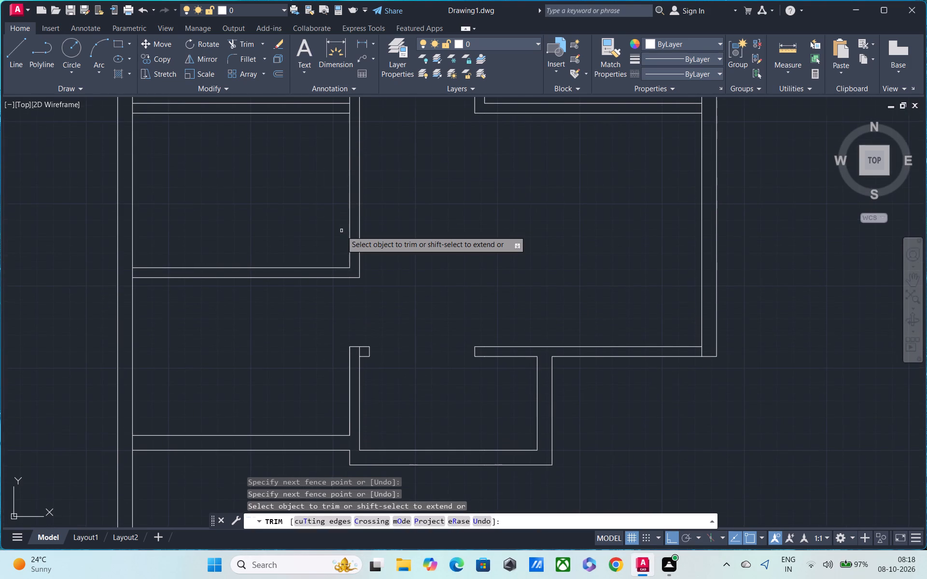
Draw a line across the left-bay partition's thickness at the upper edge of the left bay's middle cross wall.
text(L)
key(space)
key(Escape)
text(L)
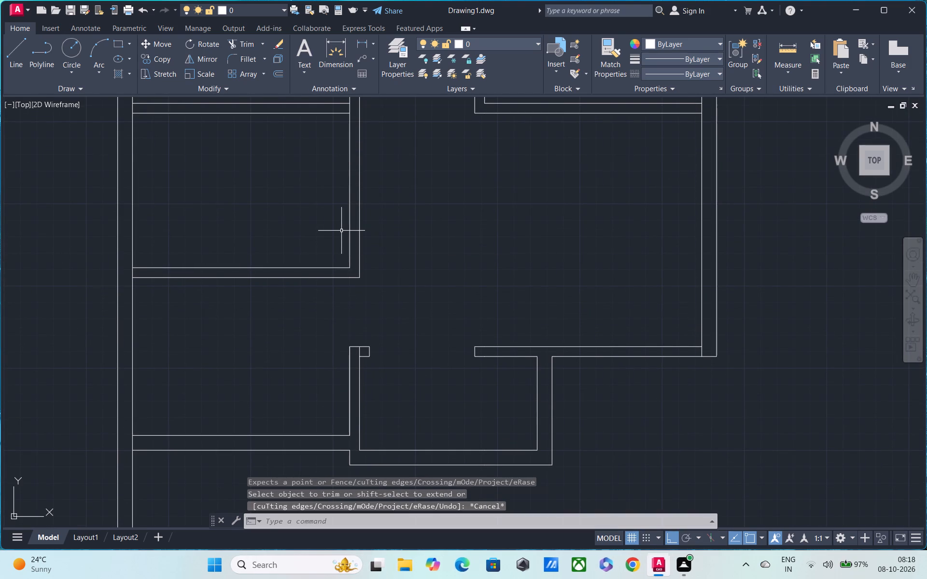
key(space)
scroll(341, 231, up, 1)
scroll(346, 296, up, 2)
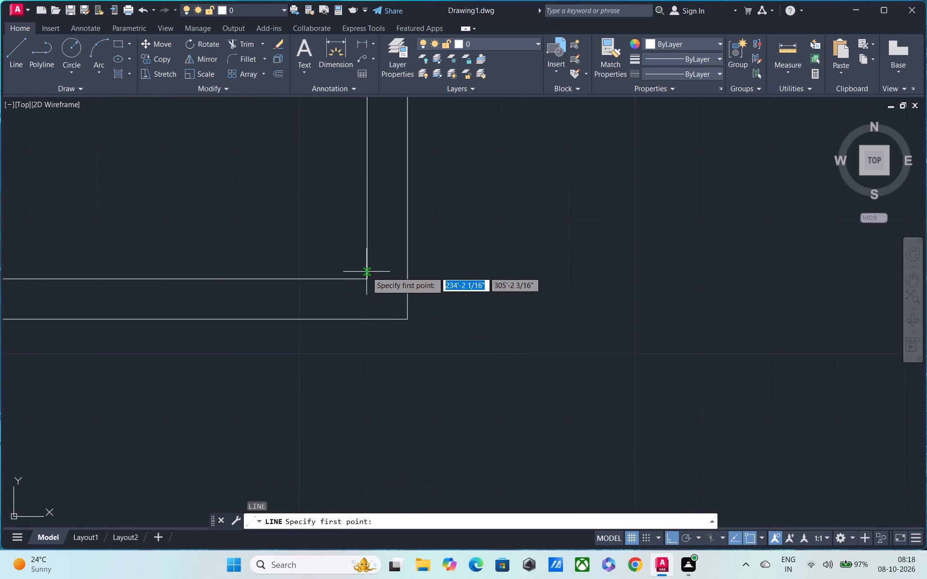
click(365, 277)
click(409, 278)
key(Escape)
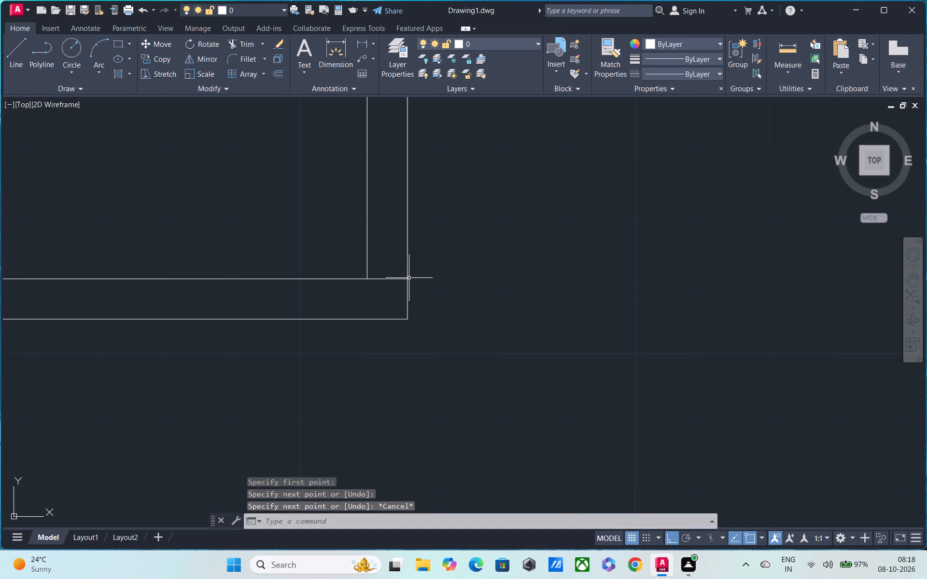
Draw a line across the left outer wall's thickness, in line with the lower edge of the left bay's bottom wall.
scroll(407, 255, down, 3)
middle_drag(402, 239, 315, 307)
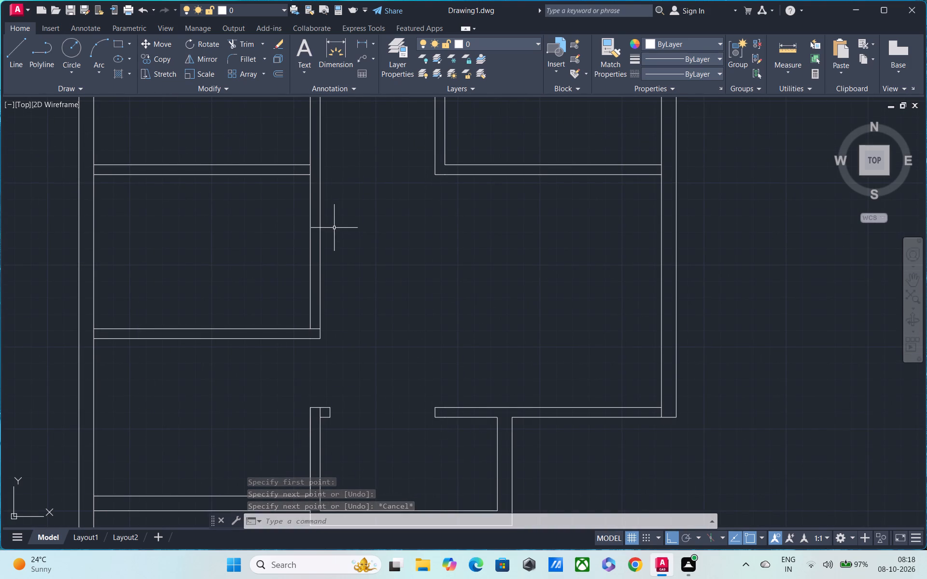
scroll(334, 228, down, 2)
middle_drag(343, 236, 341, 284)
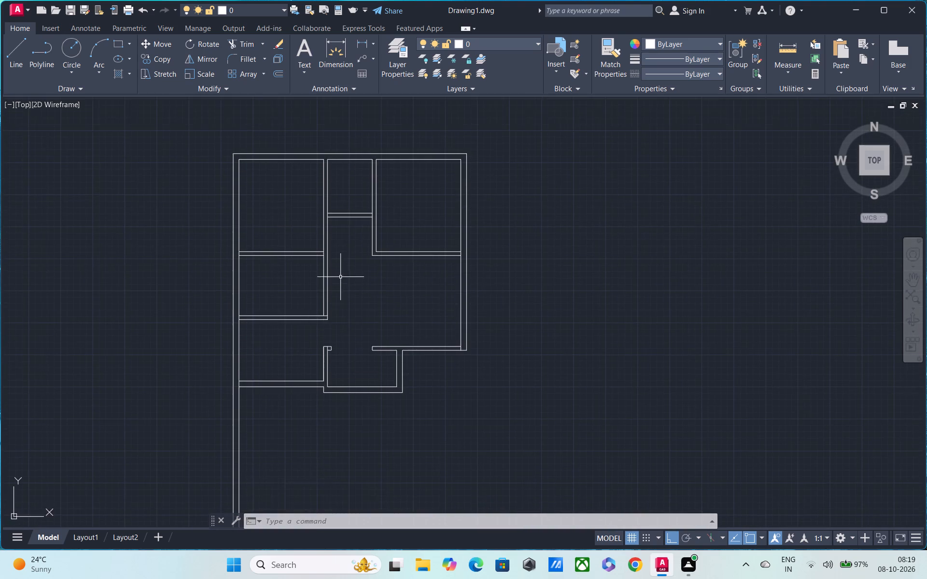
scroll(340, 276, up, 2)
scroll(340, 276, down, 1)
middle_drag(343, 260, 354, 197)
scroll(342, 274, down, 2)
middle_drag(326, 299, 339, 196)
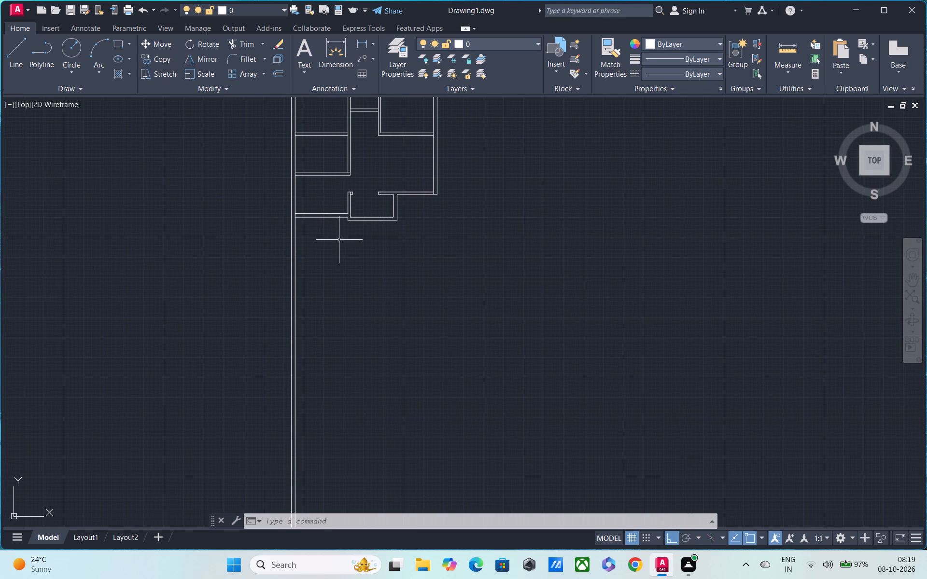
text(L)
key(space)
scroll(303, 243, up, 4)
middle_drag(297, 227, 306, 384)
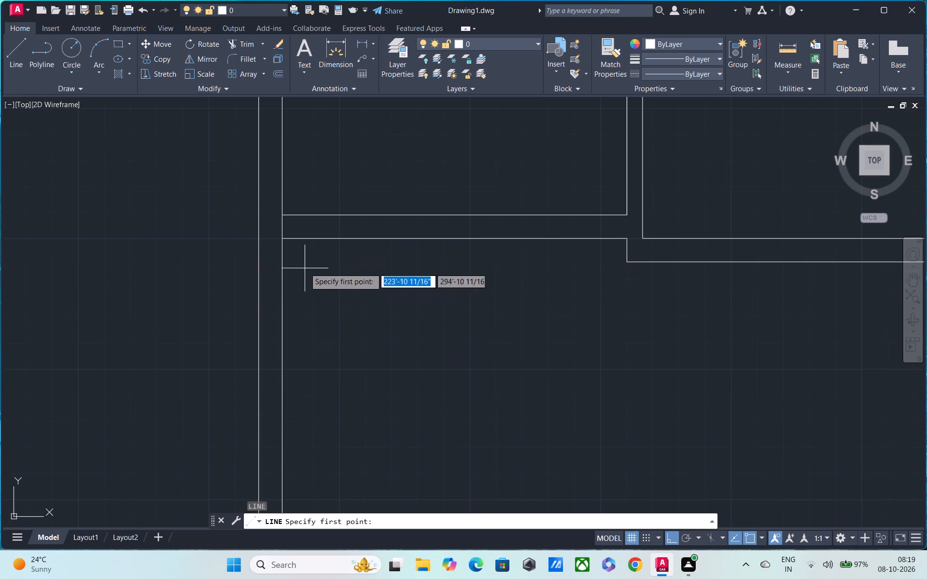
drag(283, 239, 273, 240)
click(258, 241)
key(Escape)
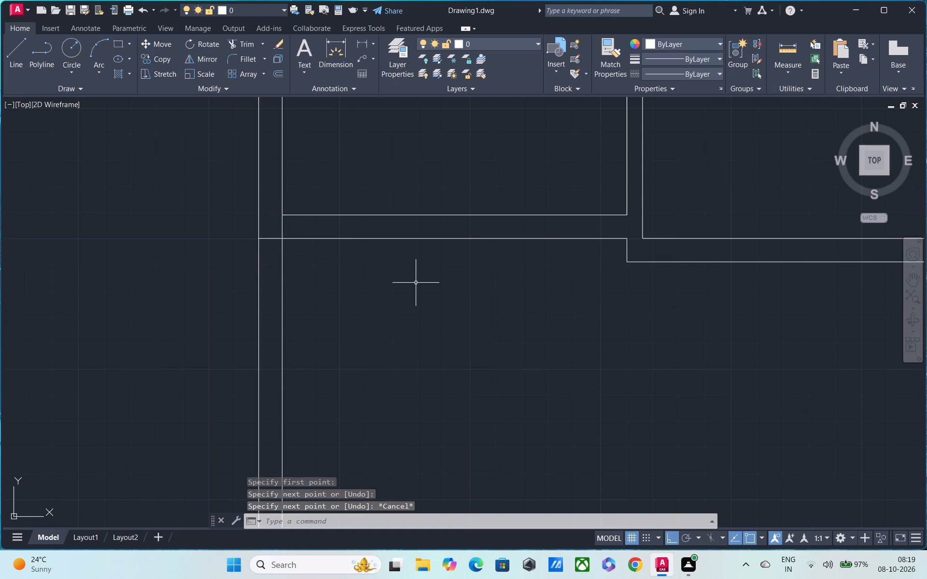
Trim both lines of the left outer wall below the new closing line.
text(TR)
key(space)
drag(395, 285, 38, 366)
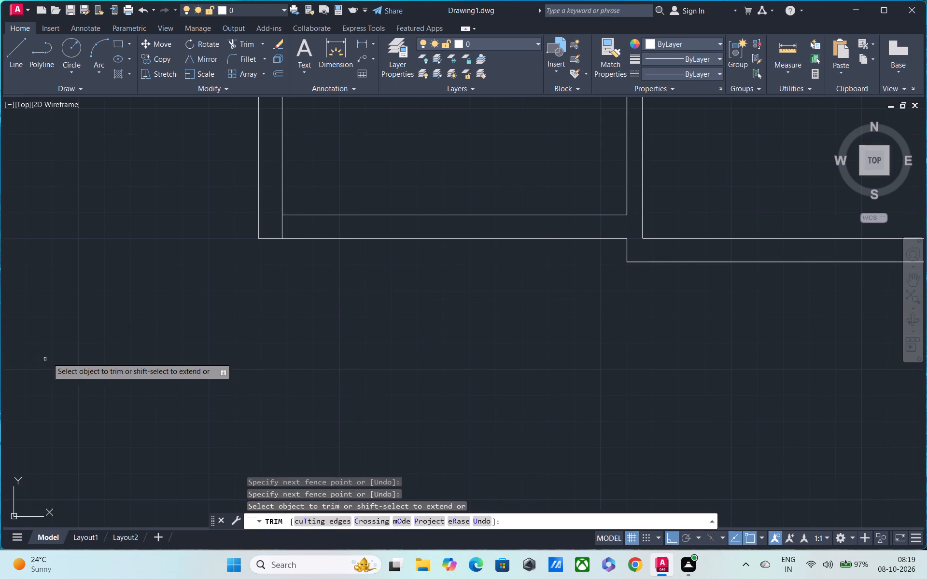
Trim the left outer wall's inner line within the thickness of the left bay's bottom wall and middle cross wall.
scroll(63, 344, down, 3)
middle_drag(133, 330, 335, 353)
scroll(333, 340, up, 3)
drag(295, 335, 267, 339)
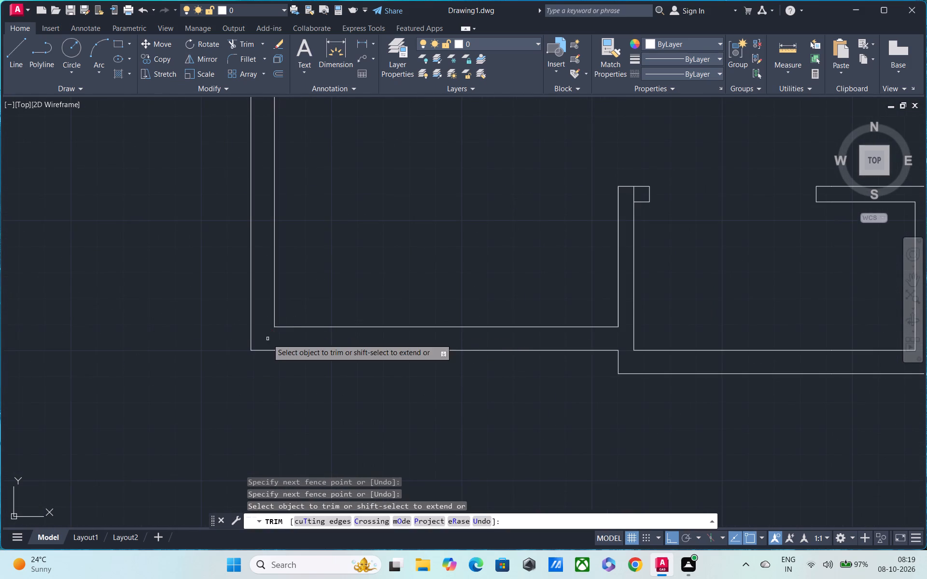
scroll(267, 337, down, 2)
middle_drag(311, 262, 315, 340)
scroll(224, 307, up, 2)
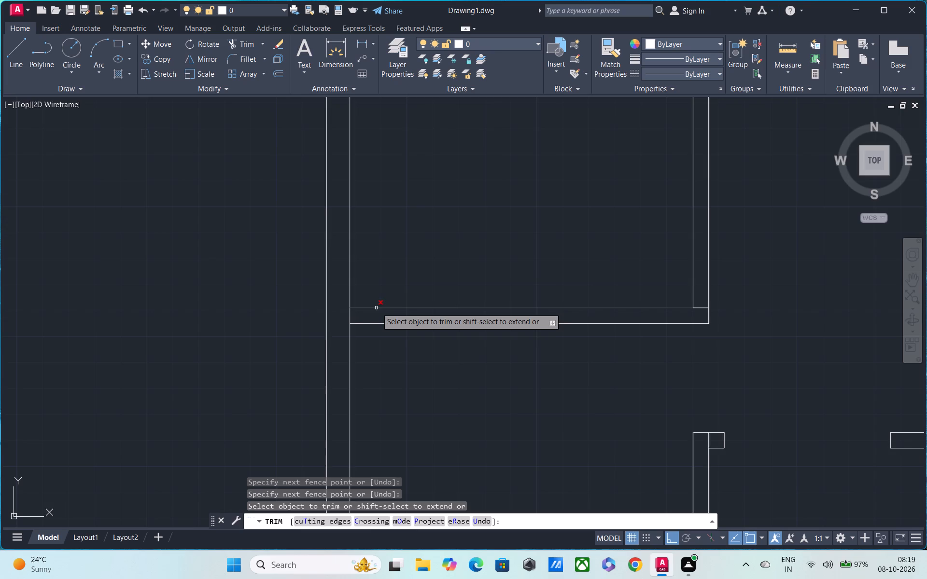
scroll(353, 319, up, 3)
drag(347, 308, 317, 313)
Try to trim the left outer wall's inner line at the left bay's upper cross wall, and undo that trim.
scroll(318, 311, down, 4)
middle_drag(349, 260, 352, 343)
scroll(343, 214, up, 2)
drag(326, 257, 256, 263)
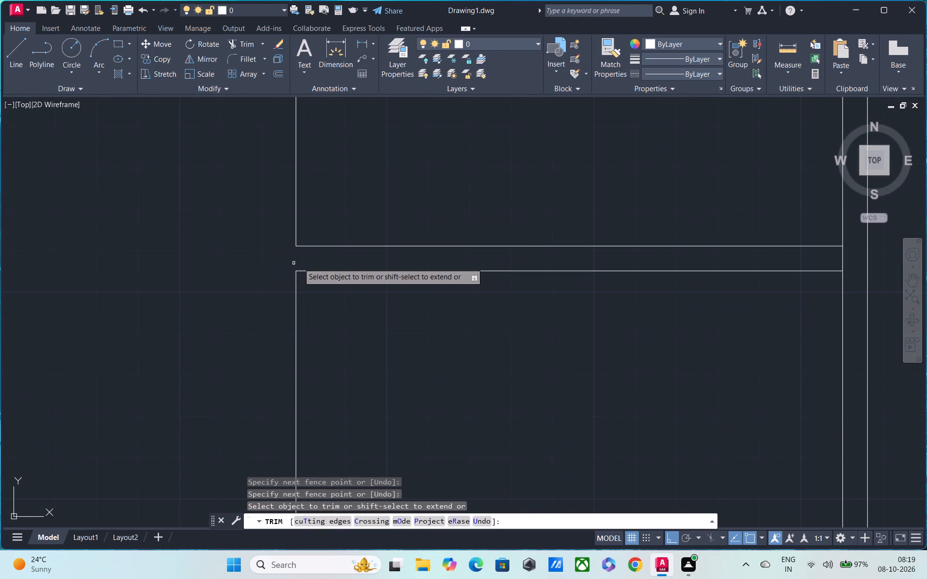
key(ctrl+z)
Trim only the left outer wall's inner line within the thickness of the left bay's upper cross wall.
scroll(376, 300, down, 5)
middle_drag(388, 313, 388, 343)
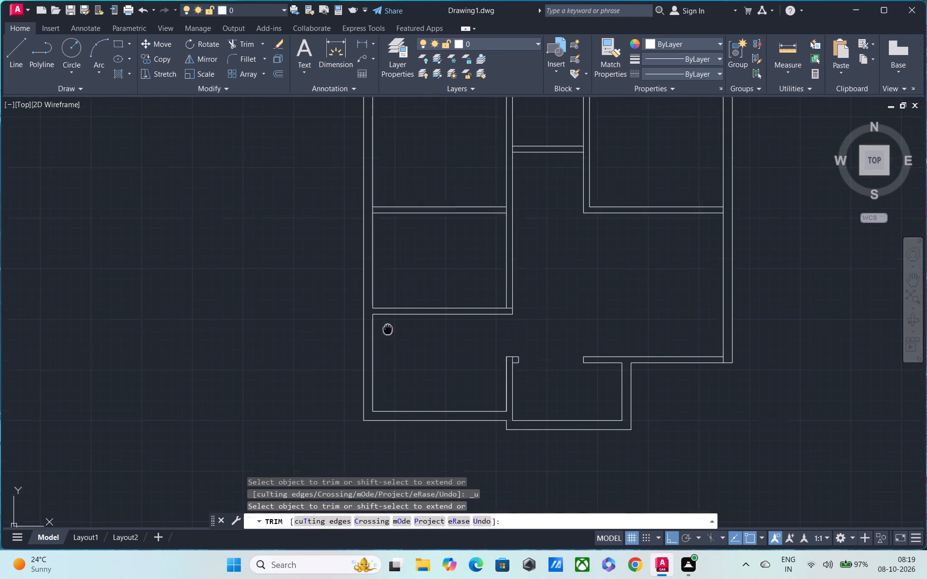
middle_drag(388, 343, 388, 353)
scroll(379, 245, up, 1)
middle_drag(386, 305, 390, 359)
scroll(387, 281, up, 4)
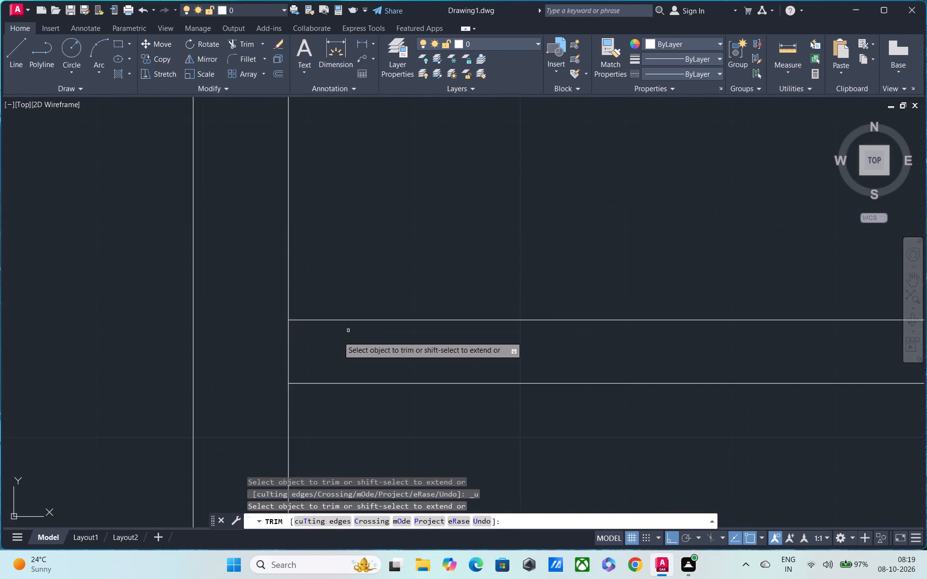
drag(336, 337, 274, 348)
scroll(273, 340, down, 3)
scroll(319, 337, down, 1)
middle_drag(319, 388, 319, 399)
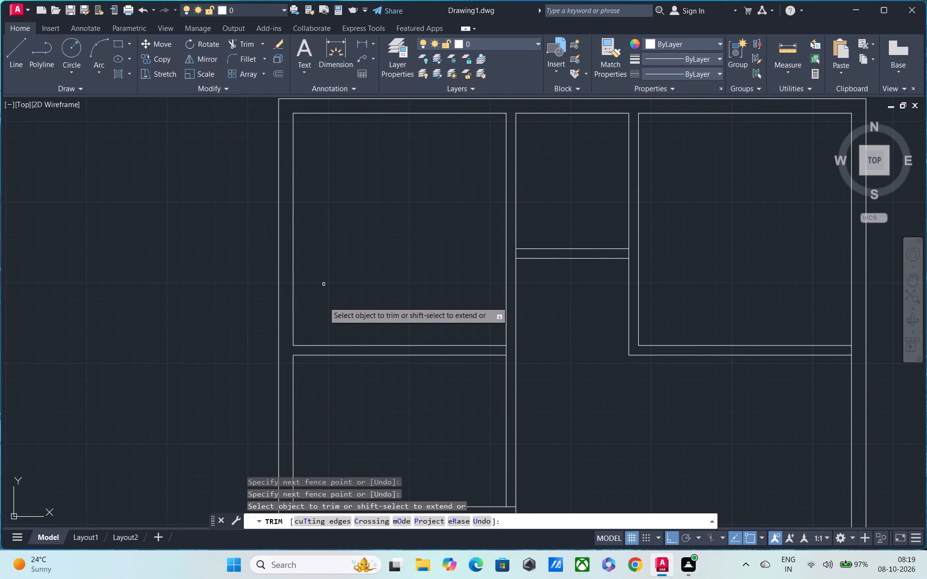
middle_drag(361, 265, 291, 205)
scroll(437, 208, up, 2)
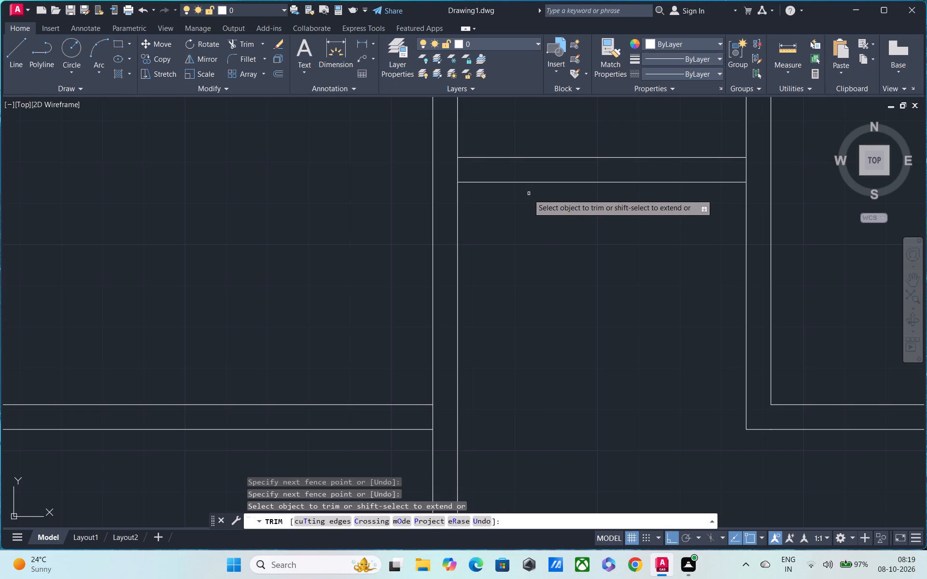
key(Escape)
Draw a line 1' down the left-bay partition from the central cross wall's lower edge and across the partition's thickness.
middle_drag(509, 243, 482, 307)
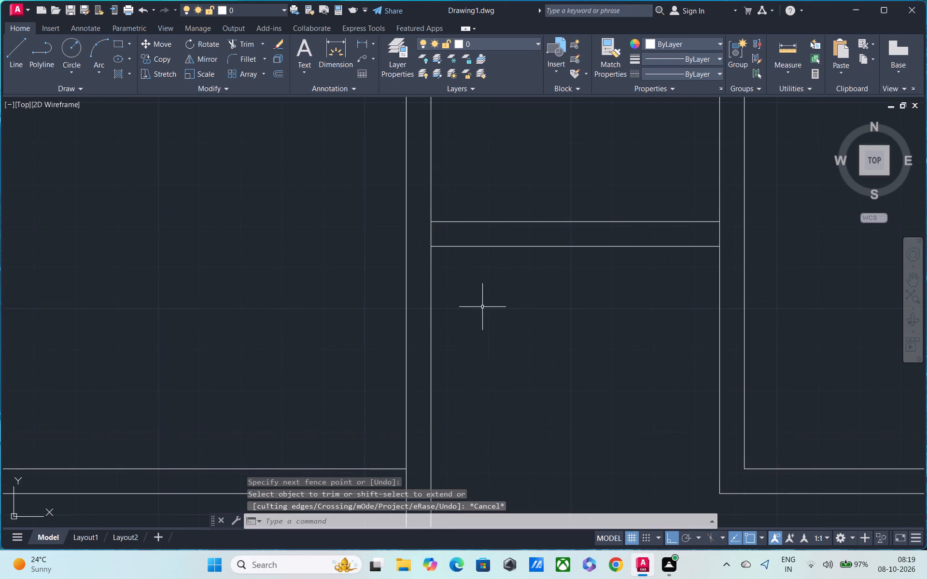
text(L)
key(space)
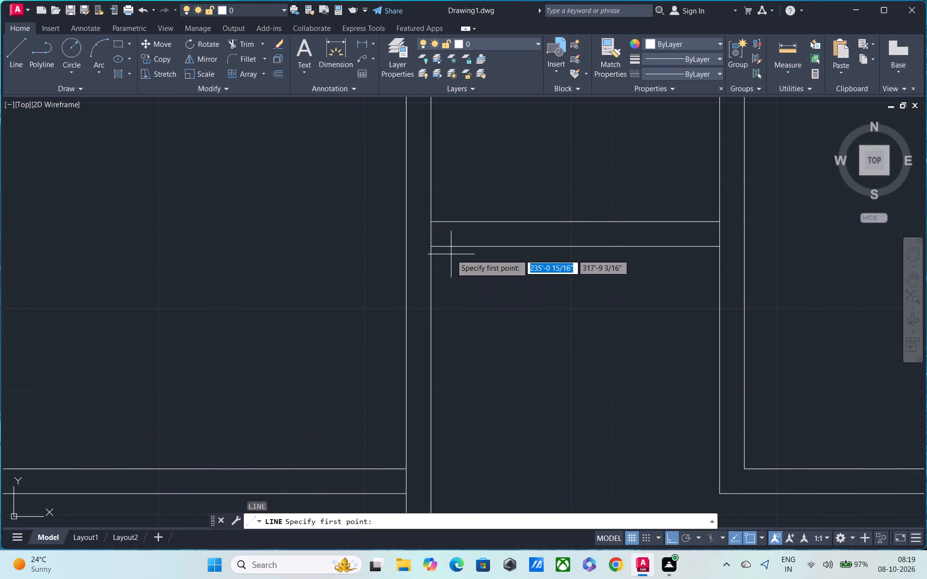
drag(430, 247, 430, 254)
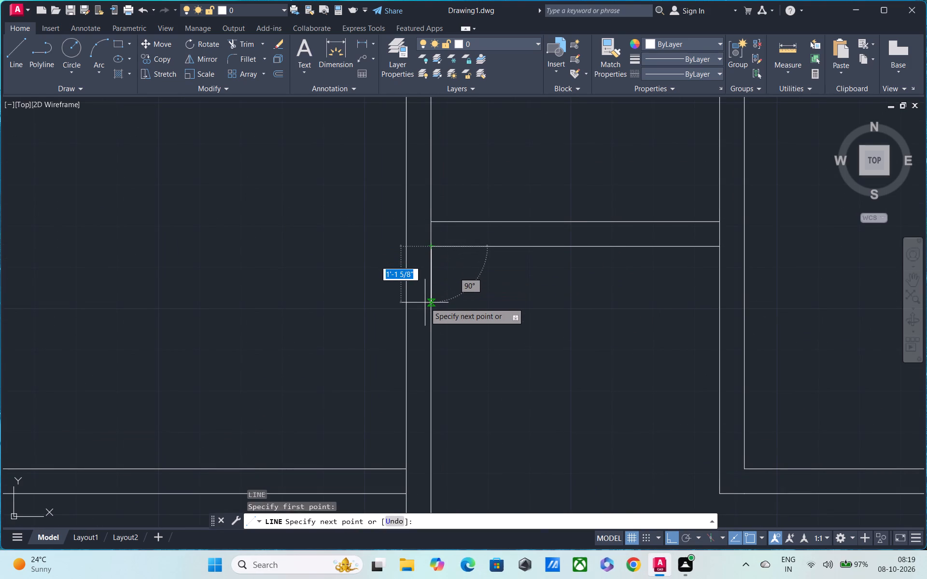
text(1')
key(Return)
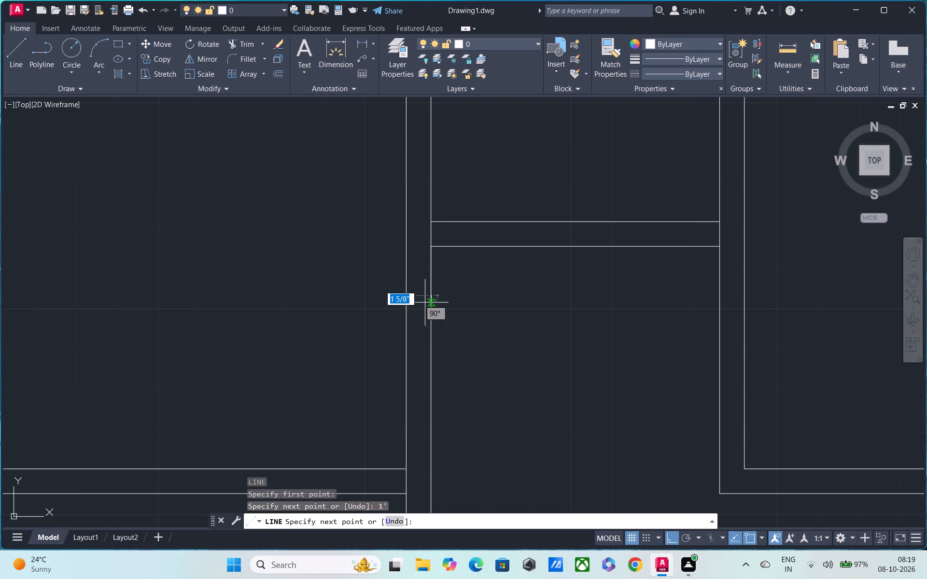
click(408, 297)
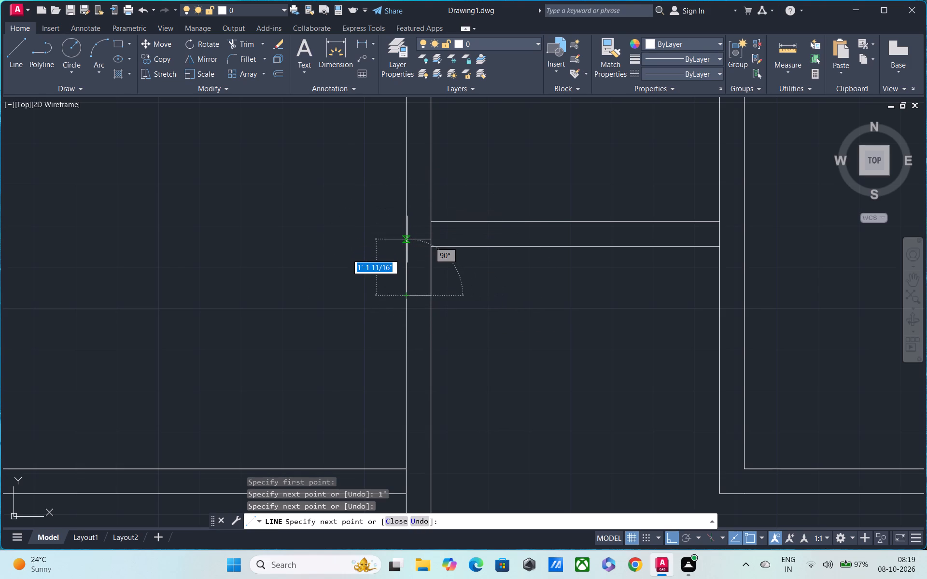
key(Escape)
Draw a line across the right-bay partition's thickness, level with the left-bay partition's new closing line.
middle_drag(391, 278, 367, 127)
scroll(466, 220, down, 1)
middle_drag(464, 230, 450, 266)
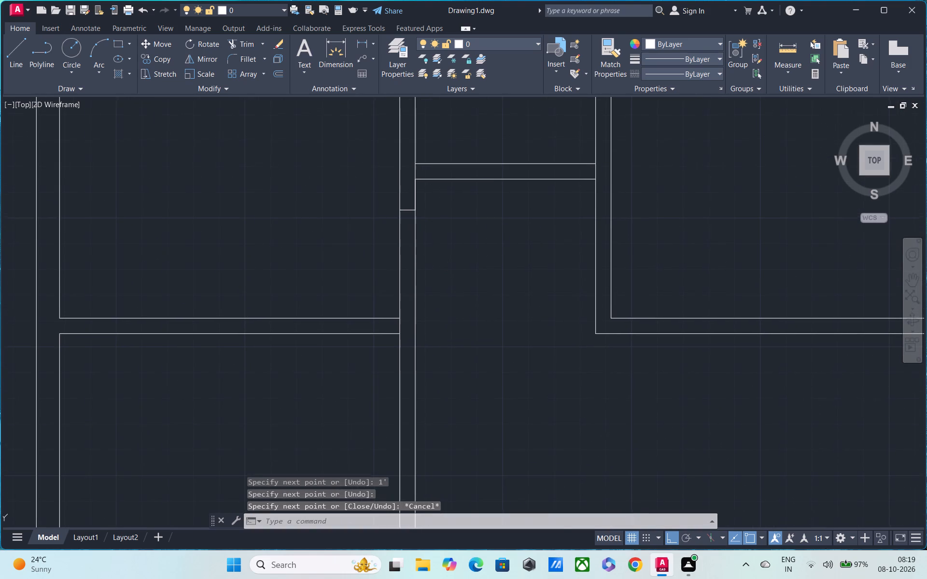
middle_drag(441, 255, 400, 290)
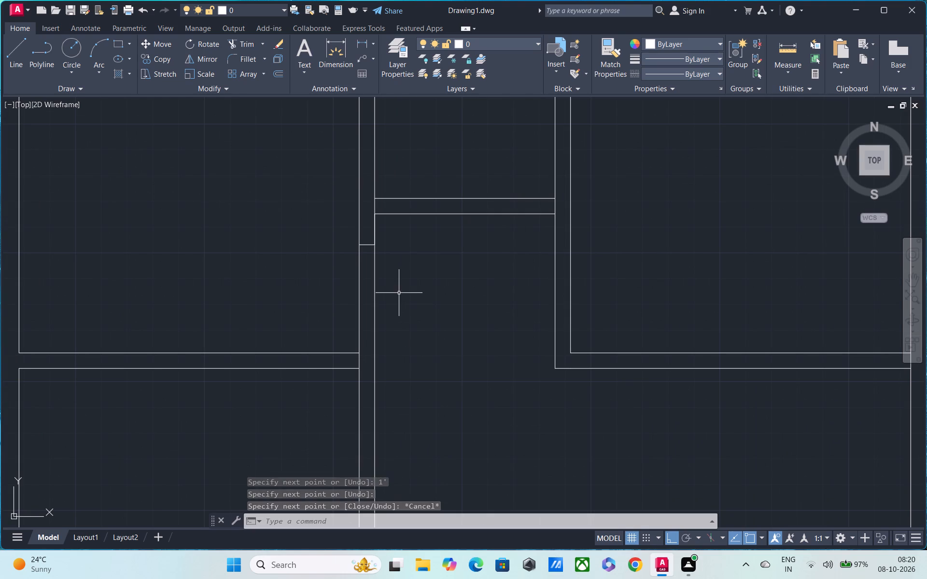
text(L)
key(space)
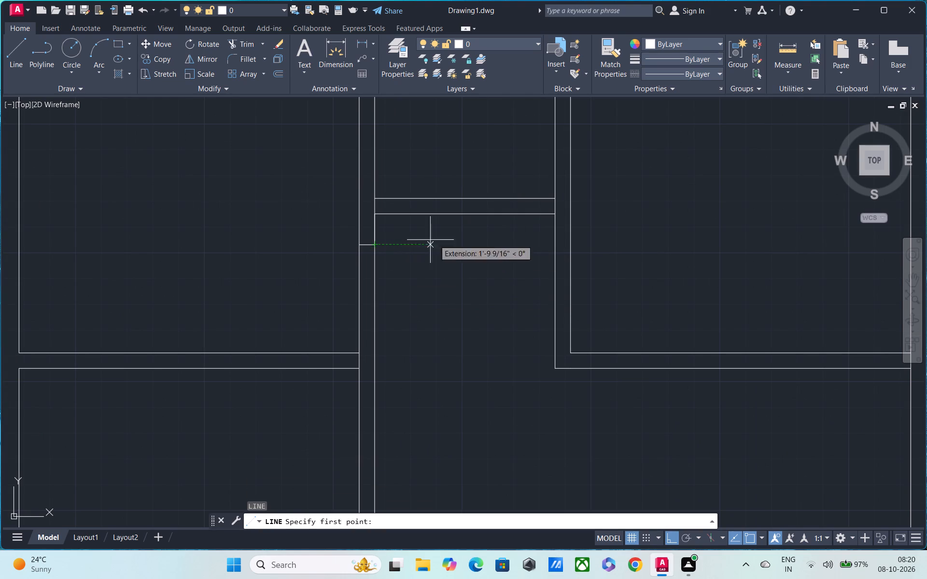
click(553, 243)
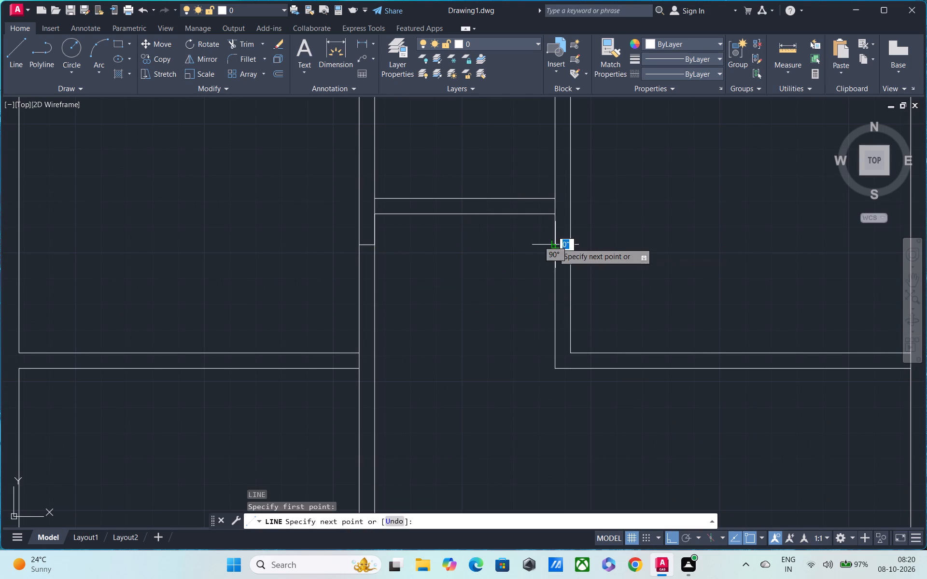
click(574, 245)
key(Escape)
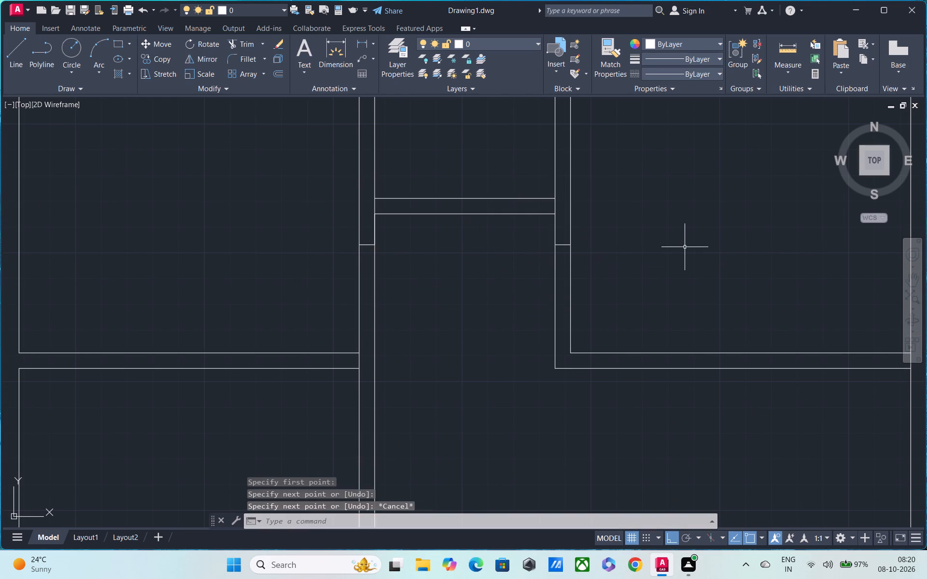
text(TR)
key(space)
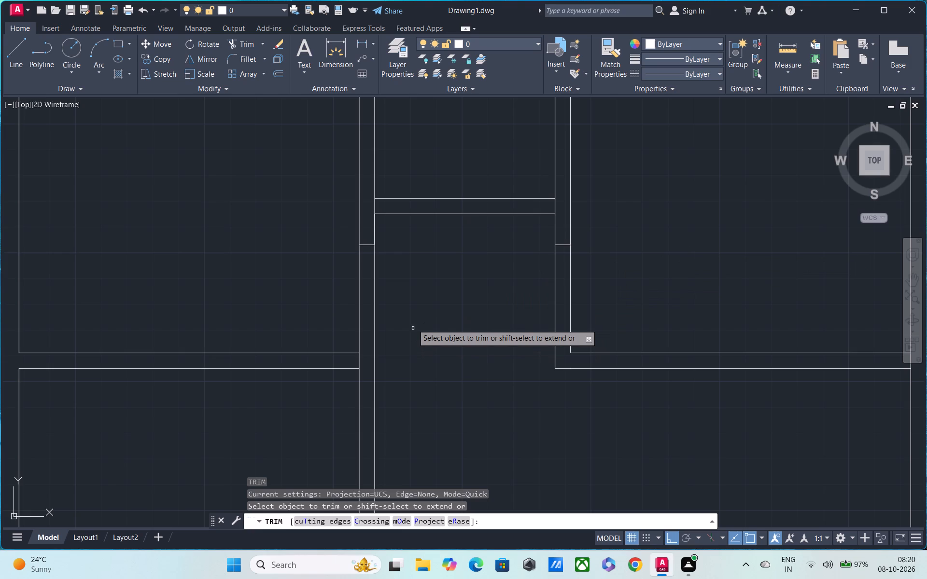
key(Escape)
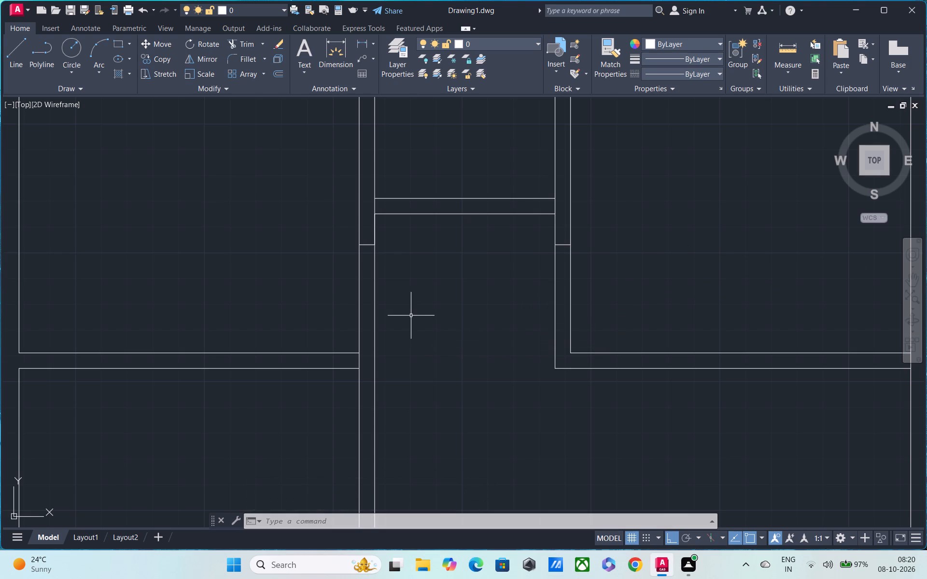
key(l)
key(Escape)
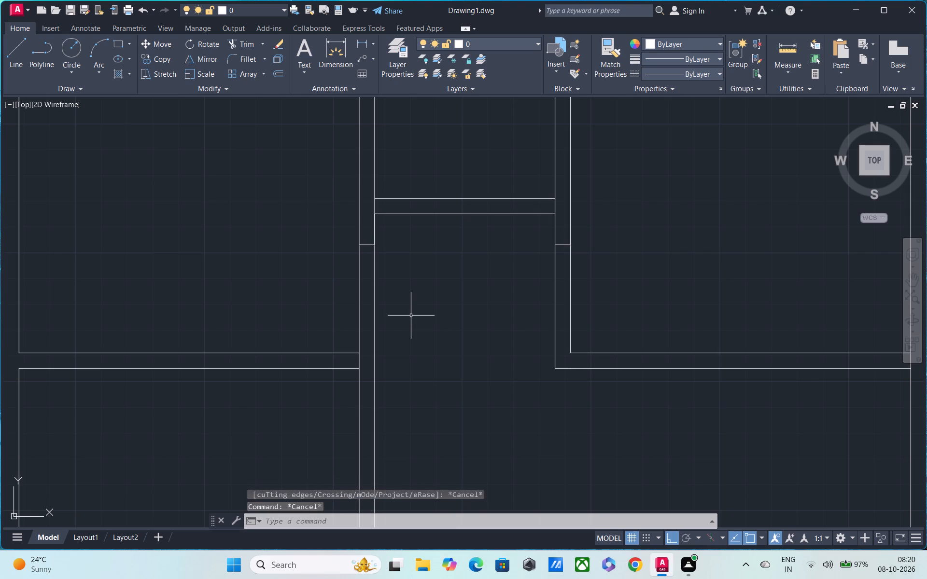
Draw a line 0.5' up from the left bay's upper cross wall's upper edge and across the left-bay partition's thickness.
text(L)
key(space)
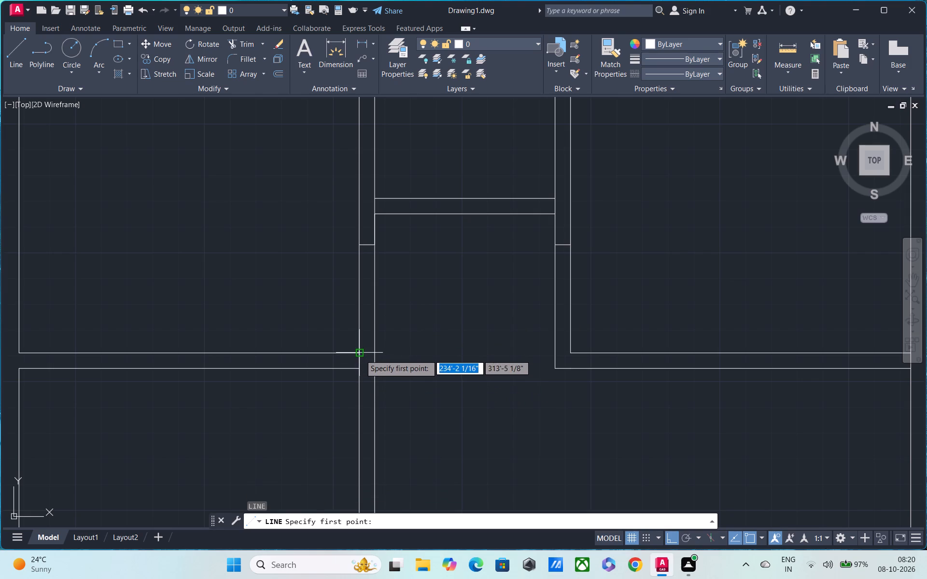
click(360, 355)
text(0.5)
key(apostrophe)
key(Return)
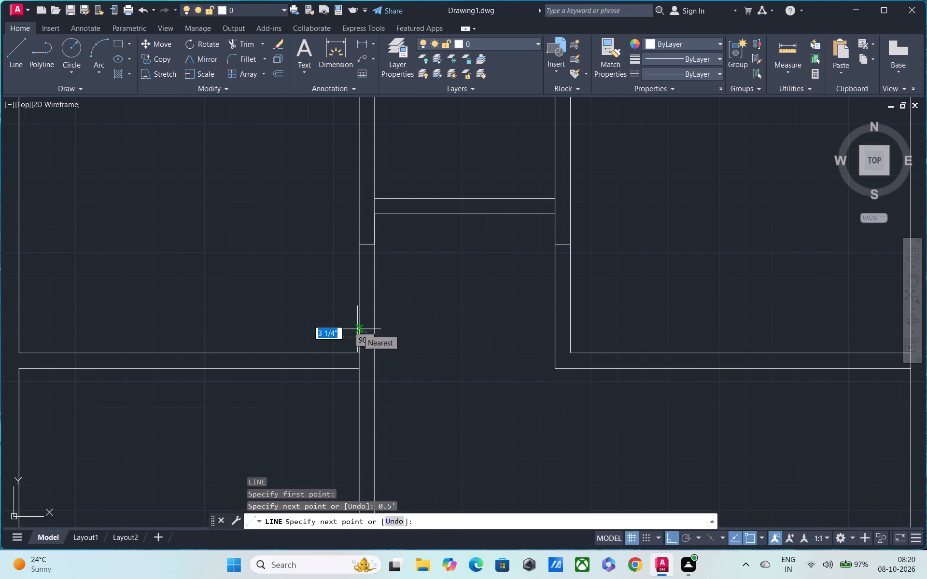
scroll(378, 339, up, 2)
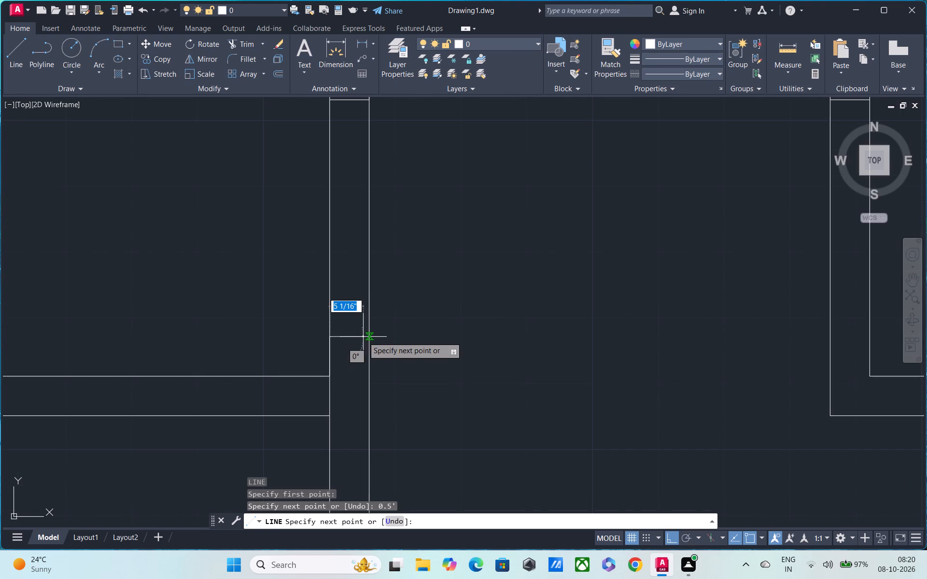
click(366, 339)
key(Escape)
Trim both left-bay partition lines between the two closing lines above the upper cross wall to open the doorway.
scroll(369, 405, down, 1)
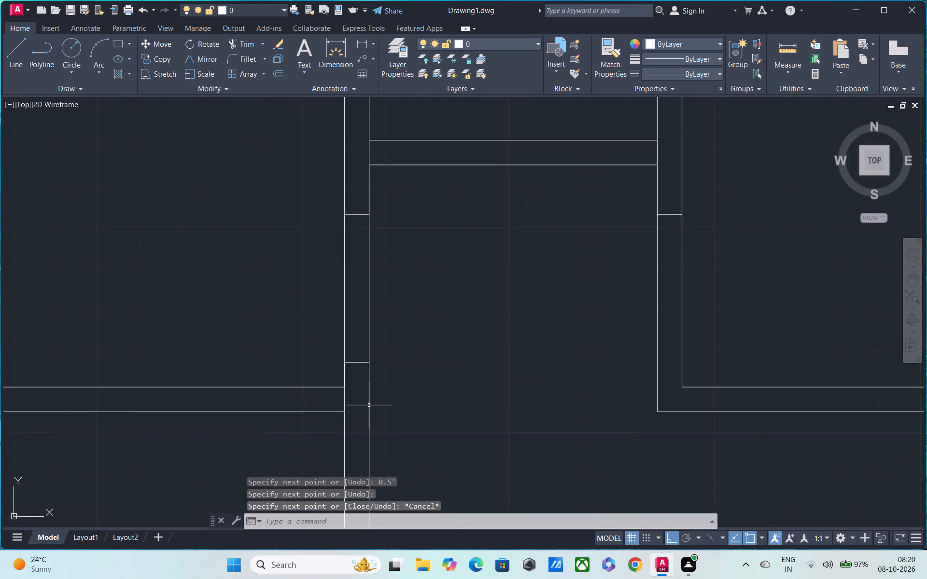
scroll(369, 405, down, 1)
text(TR)
key(space)
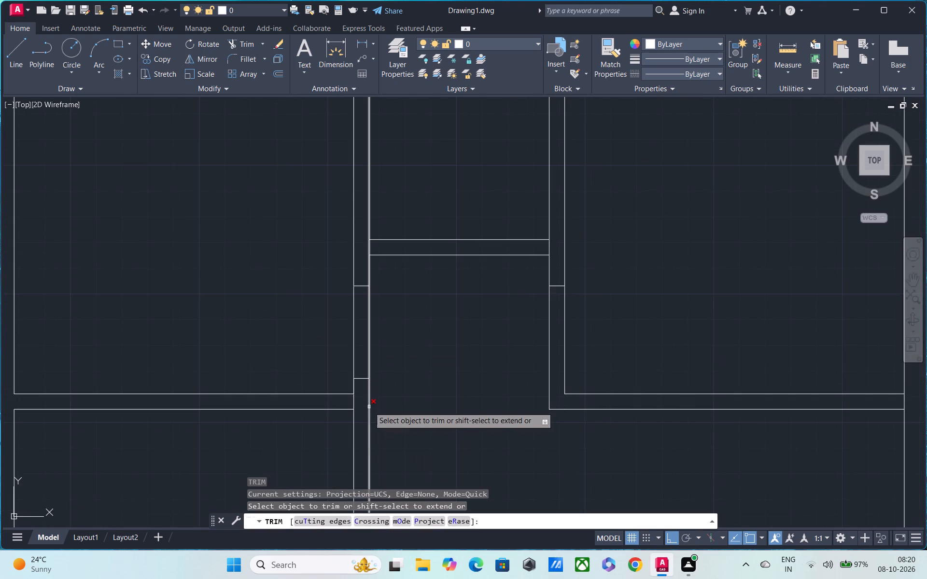
drag(295, 343, 363, 343)
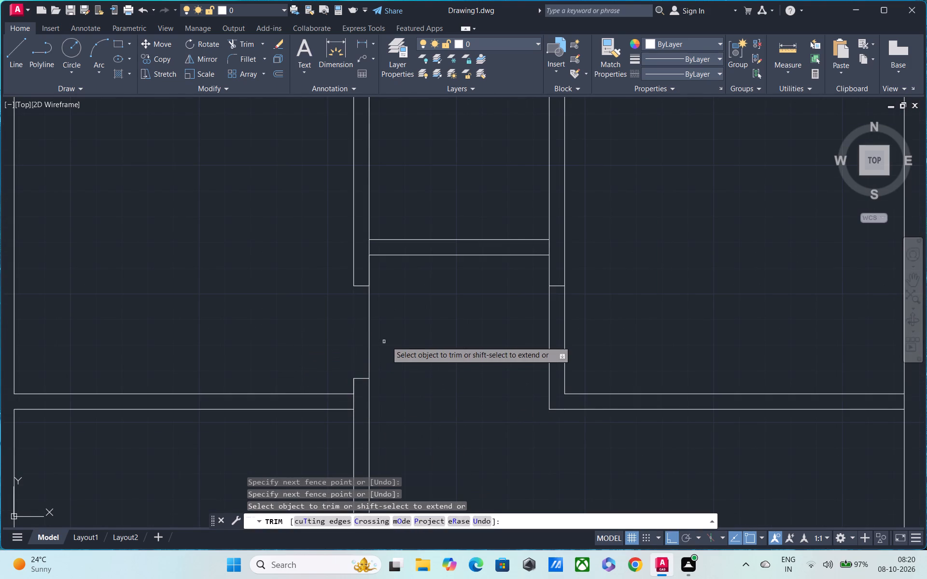
drag(393, 332, 343, 334)
scroll(363, 331, down, 2)
middle_drag(402, 333, 367, 317)
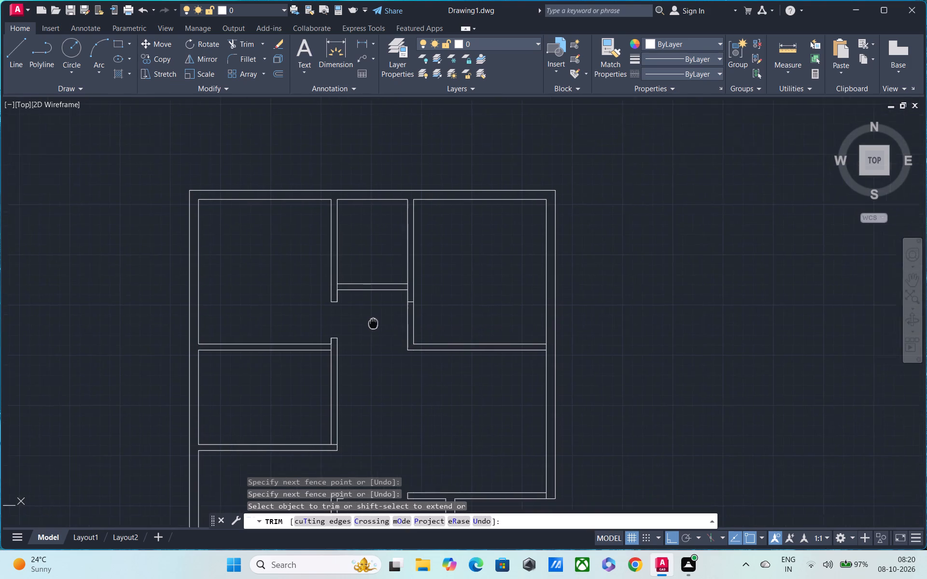
middle_drag(367, 317, 353, 310)
scroll(399, 311, up, 1)
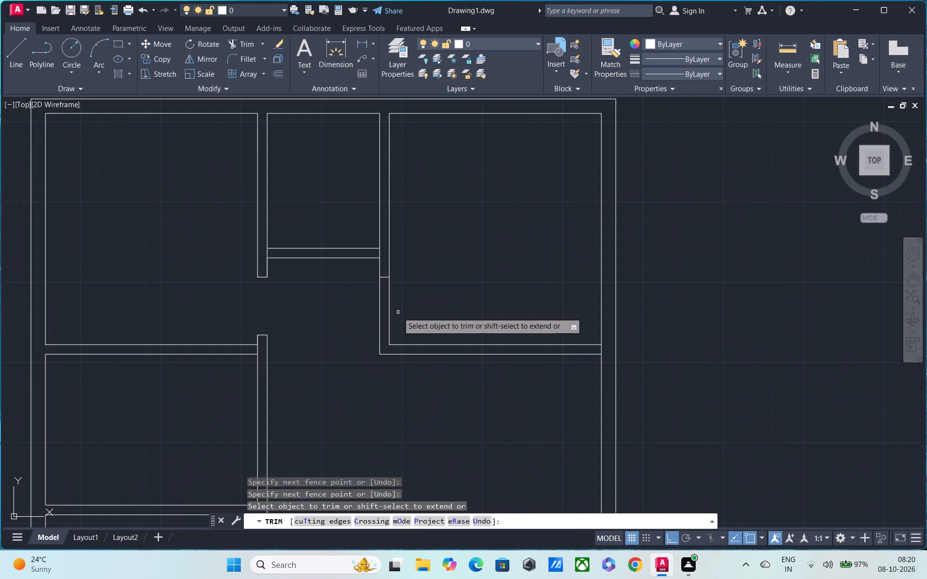
key(Escape)
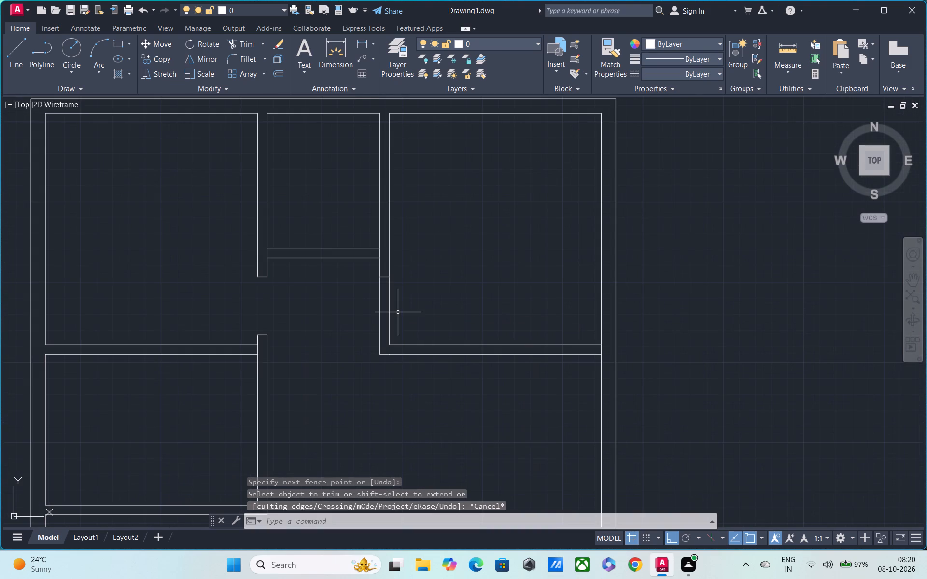
Draw a line 0.5' up from the right bay's cross wall's upper edge and across the right-bay partition's thickness.
text(L)
key(space)
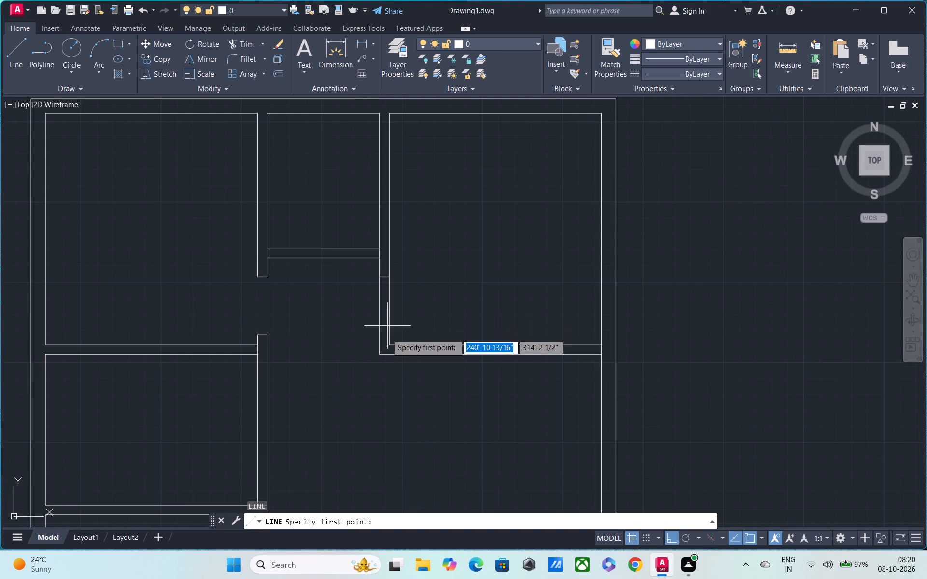
click(389, 345)
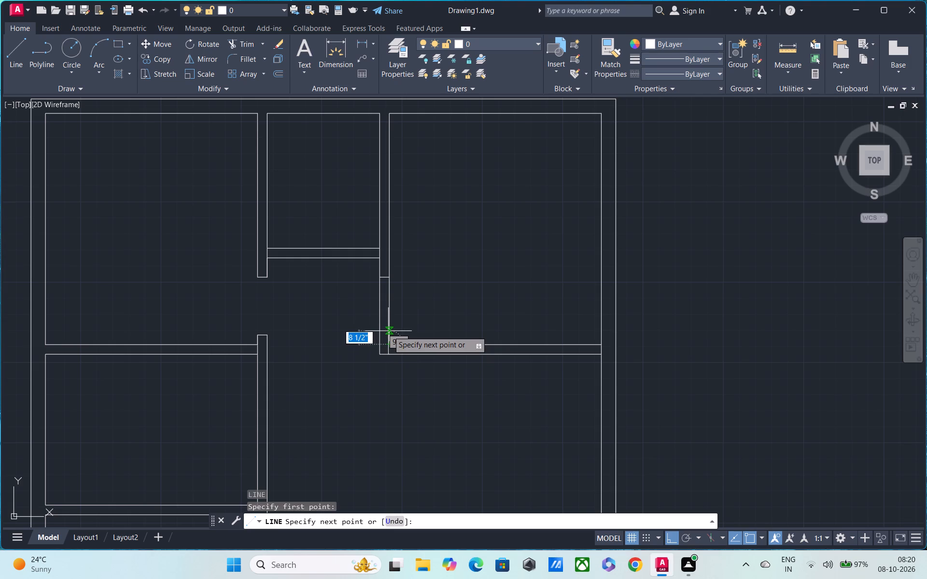
text(0.5')
key(Return)
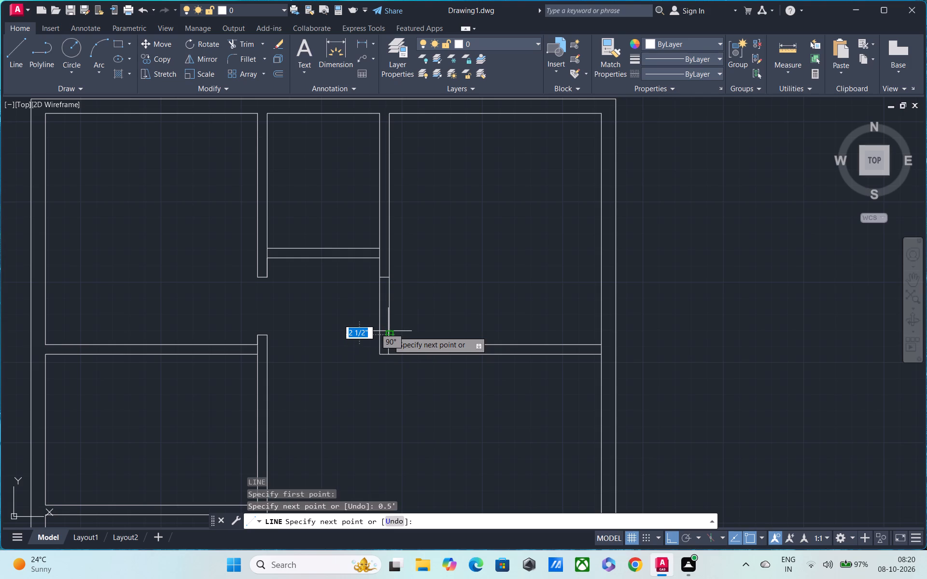
scroll(388, 331, up, 2)
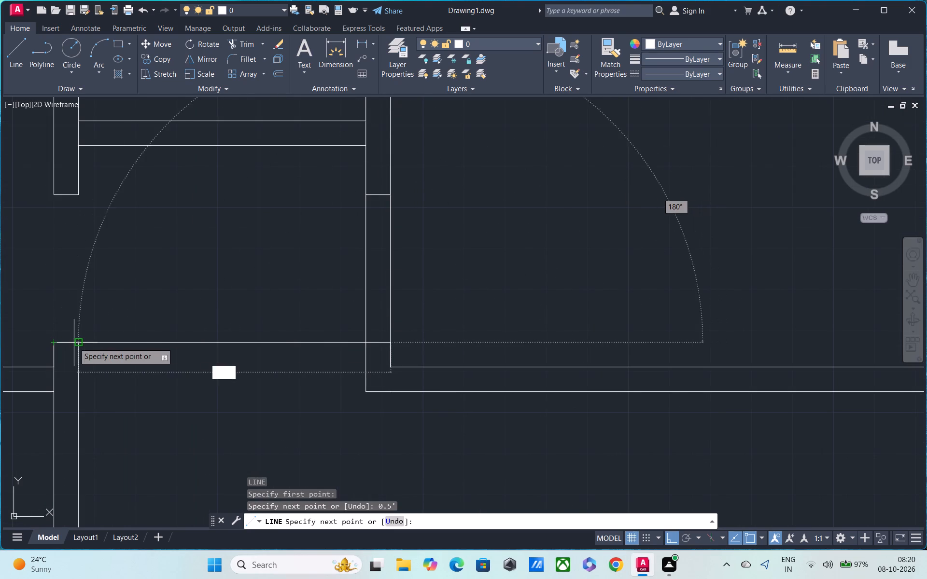
scroll(363, 341, up, 1)
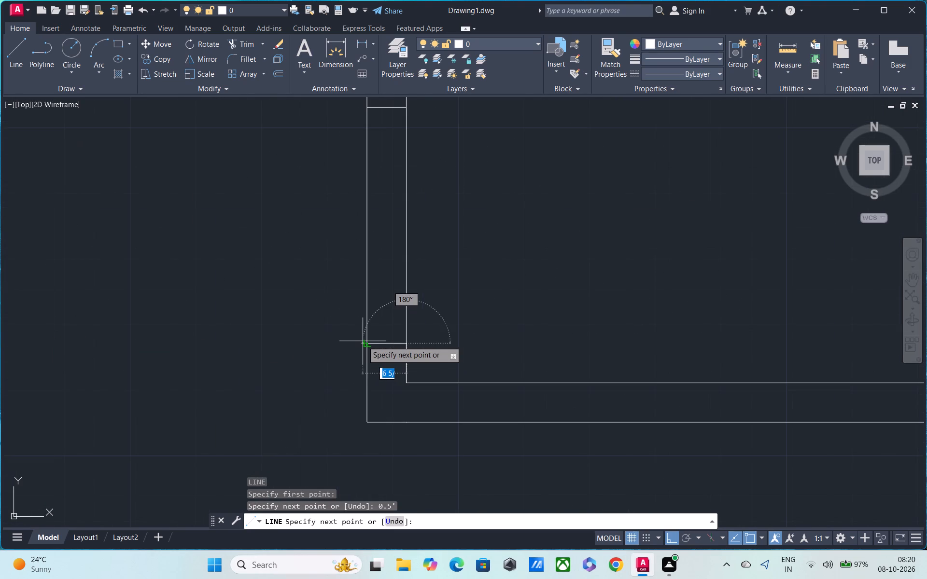
click(369, 341)
key(Escape)
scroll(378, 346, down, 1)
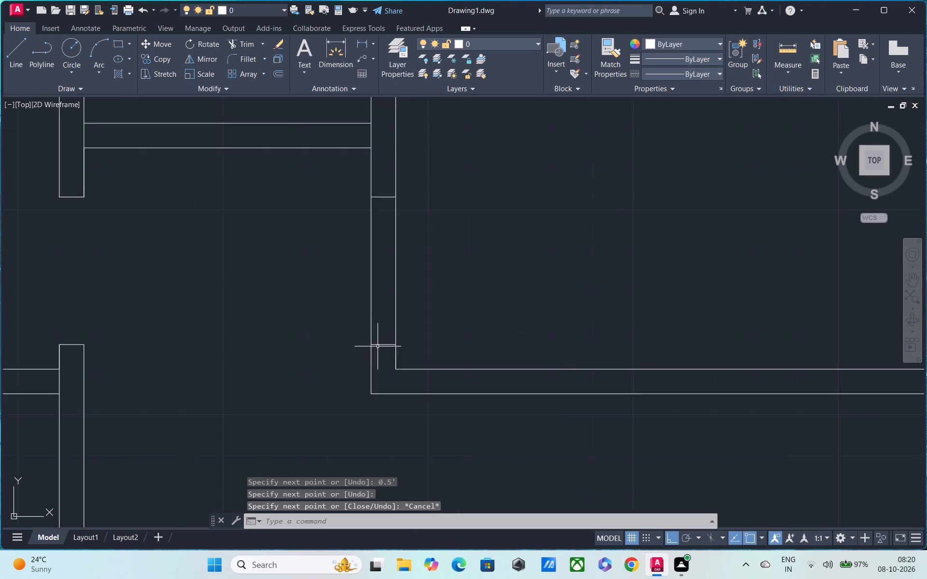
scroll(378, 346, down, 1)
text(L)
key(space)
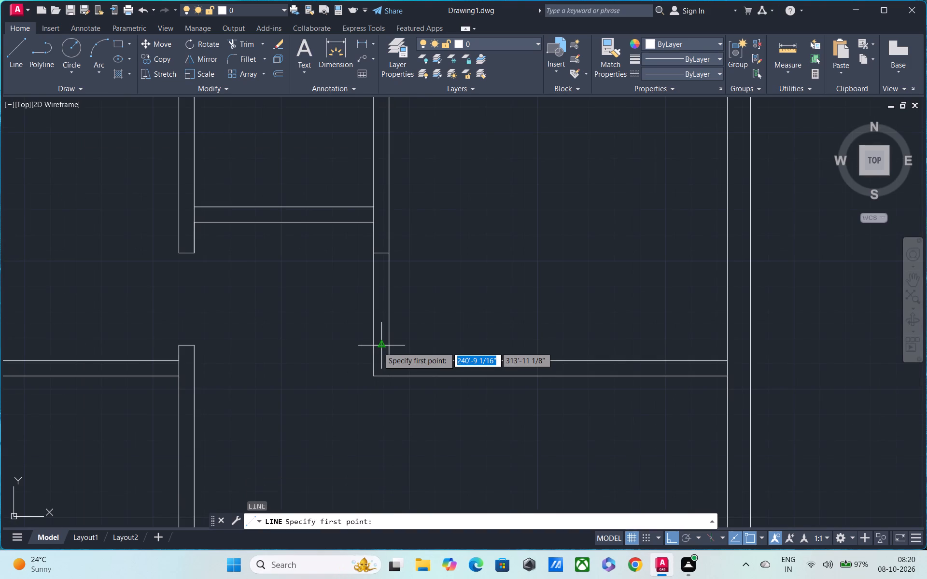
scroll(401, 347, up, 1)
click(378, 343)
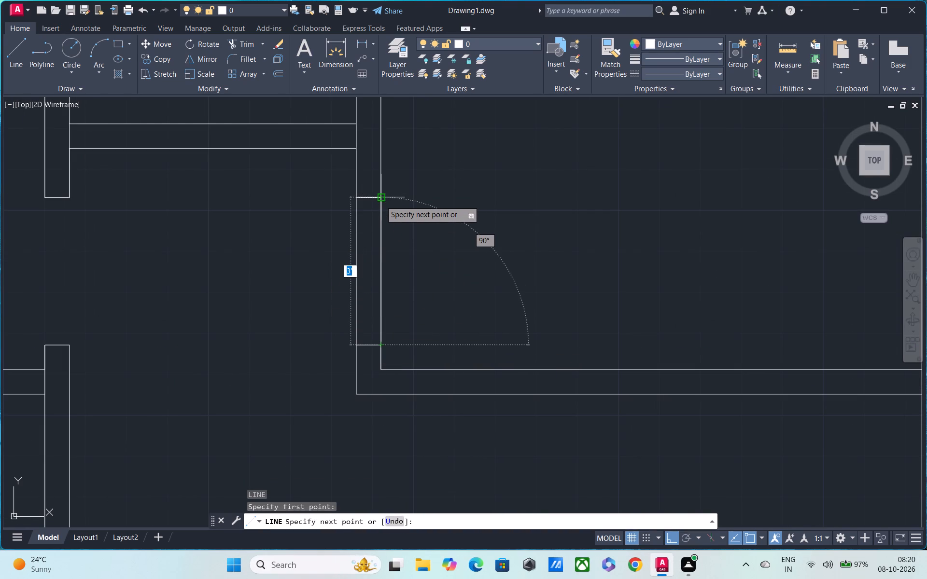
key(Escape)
Trim both right-bay partition lines between its two closing lines to open the doorway.
text(TR)
key(space)
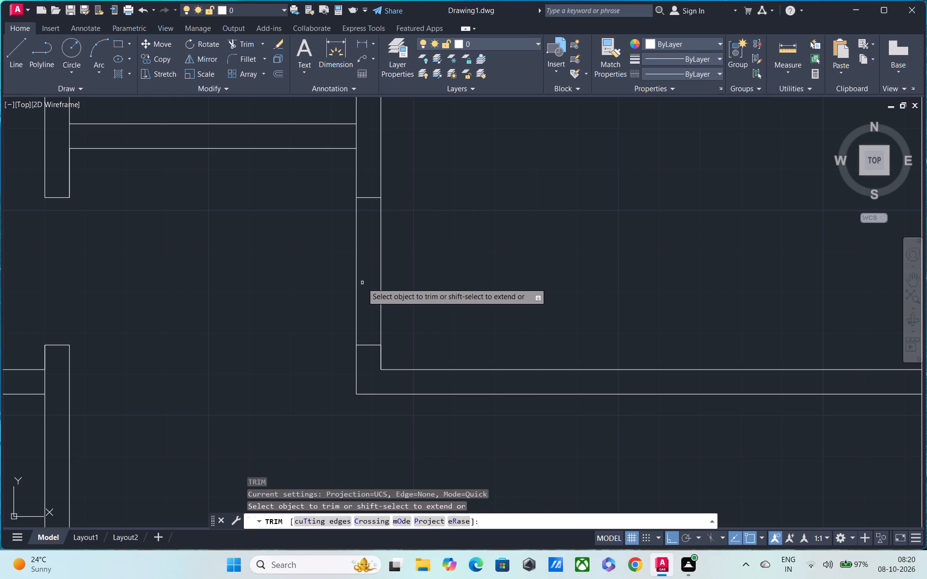
drag(339, 253, 422, 262)
scroll(422, 262, down, 3)
middle_drag(393, 334, 392, 333)
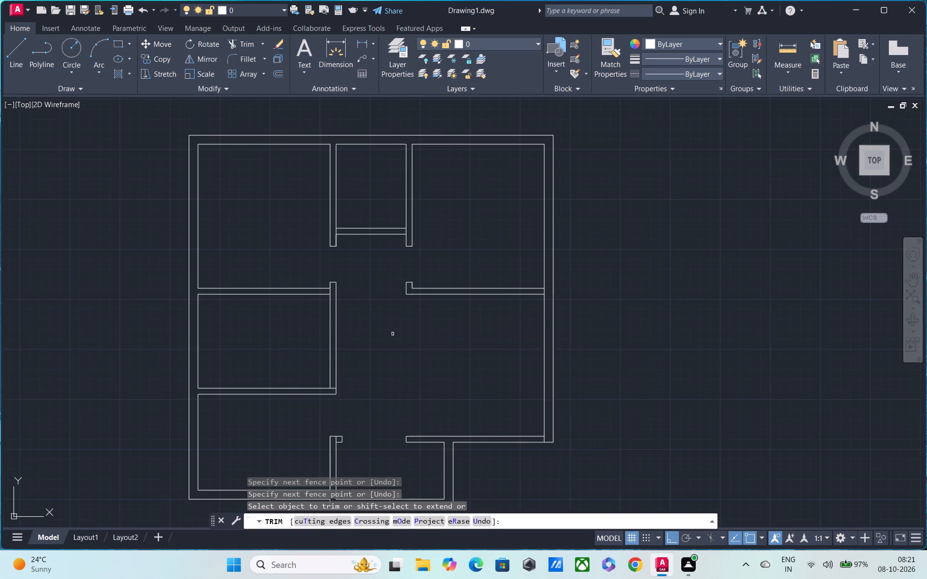
middle_drag(392, 333, 391, 270)
middle_drag(370, 309, 419, 273)
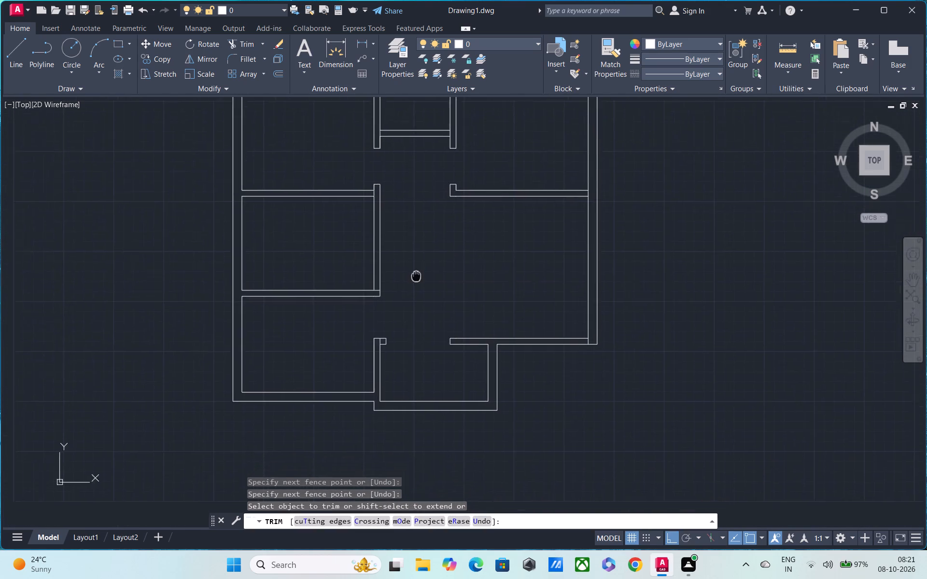
middle_drag(419, 273, 444, 255)
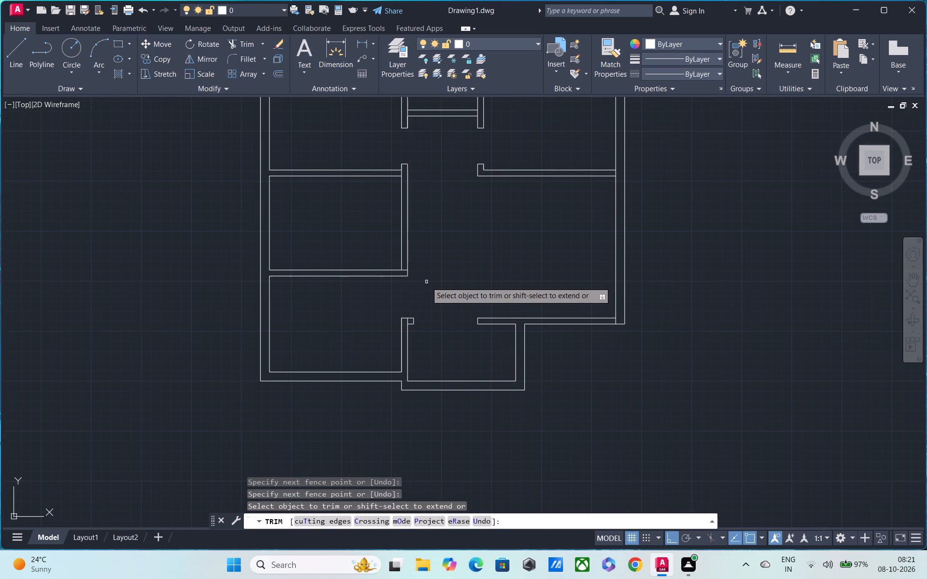
scroll(417, 282, up, 2)
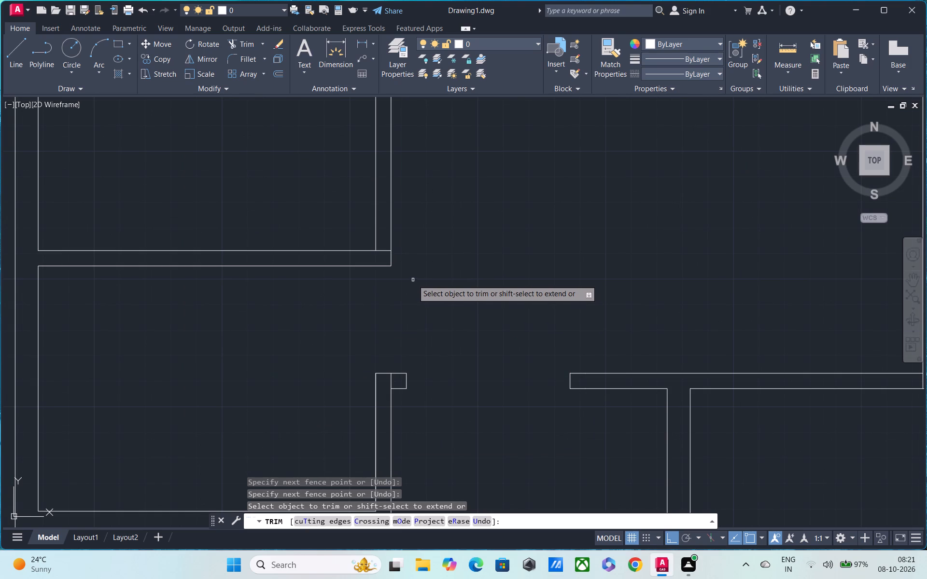
middle_drag(413, 280, 418, 305)
scroll(416, 303, up, 2)
key(Escape)
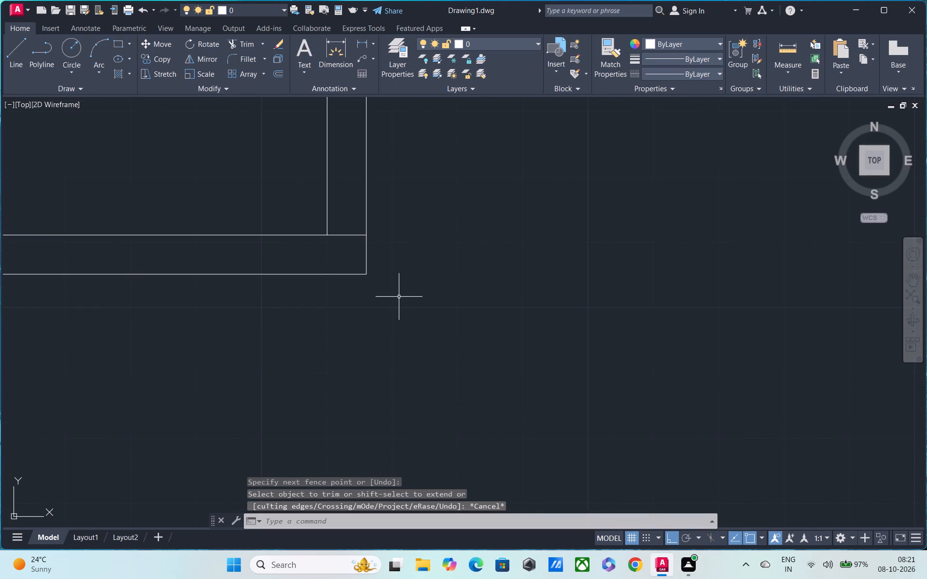
Draw a line 0.5' up from the left bay's lower cross wall's upper edge, across the partition's thickness and back down to that edge.
text(L)
key(space)
middle_drag(312, 253, 343, 330)
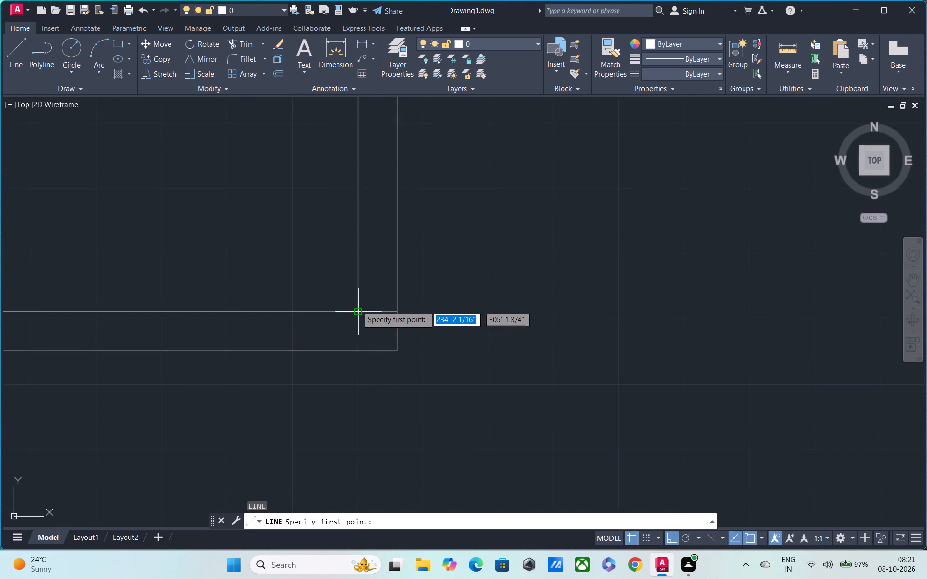
click(356, 310)
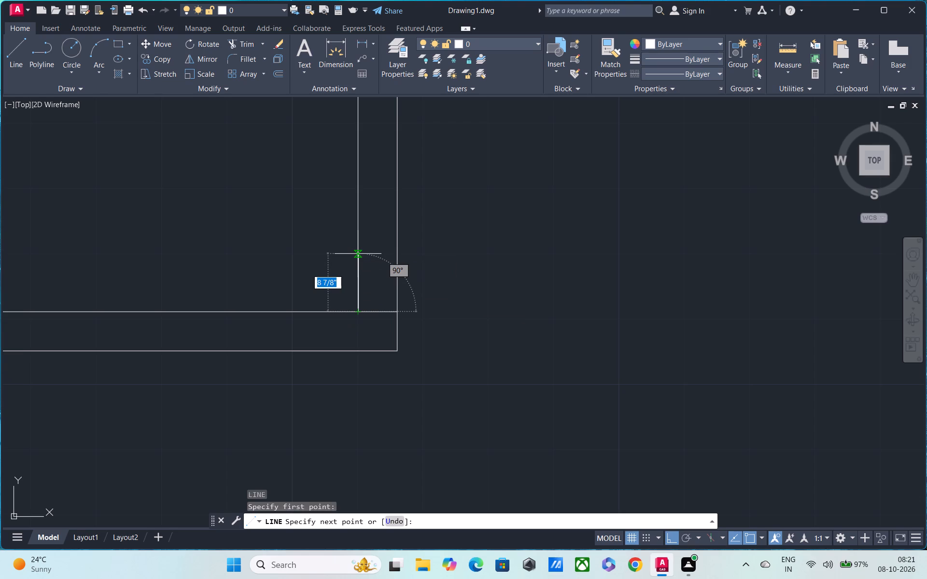
text(0.)
text(5')
key(Return)
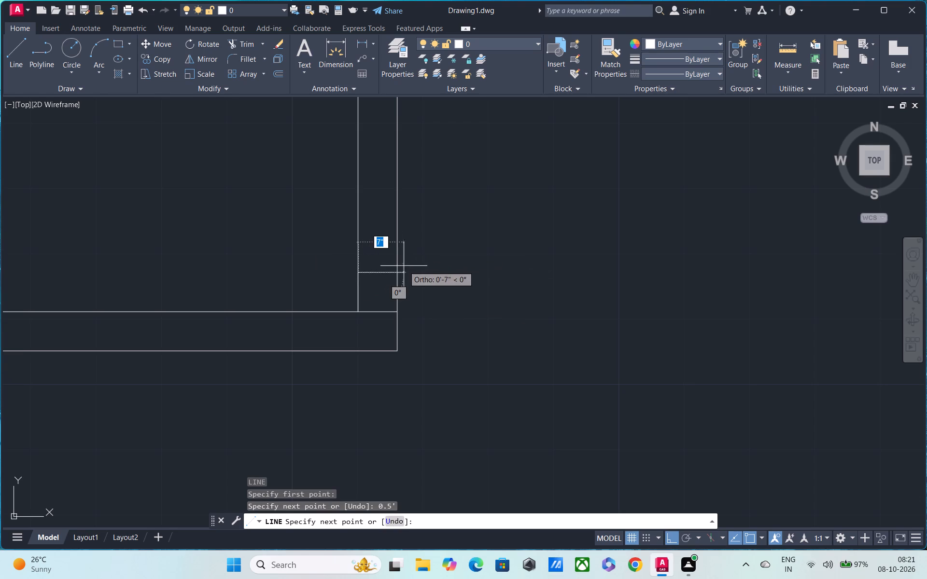
drag(396, 273, 397, 277)
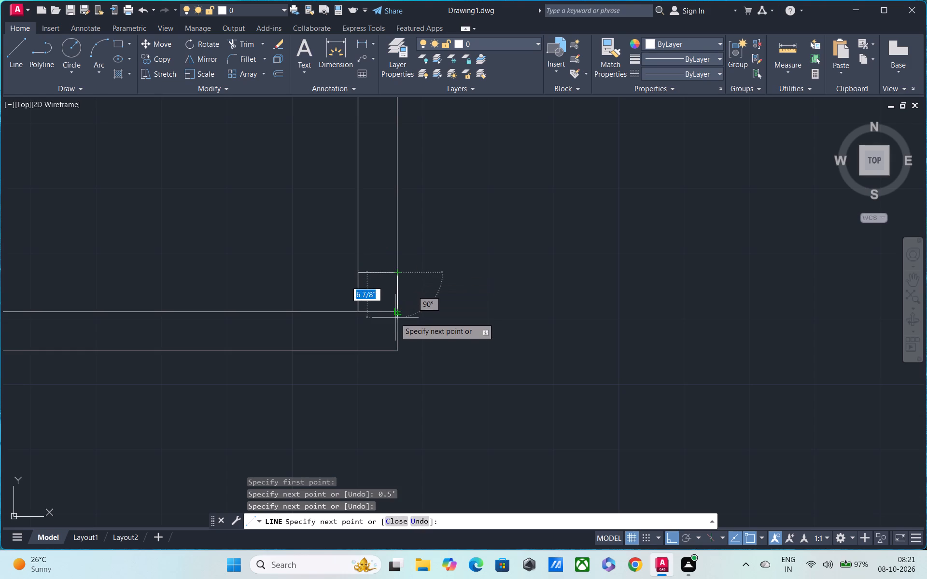
click(395, 312)
middle_drag(398, 290, 388, 423)
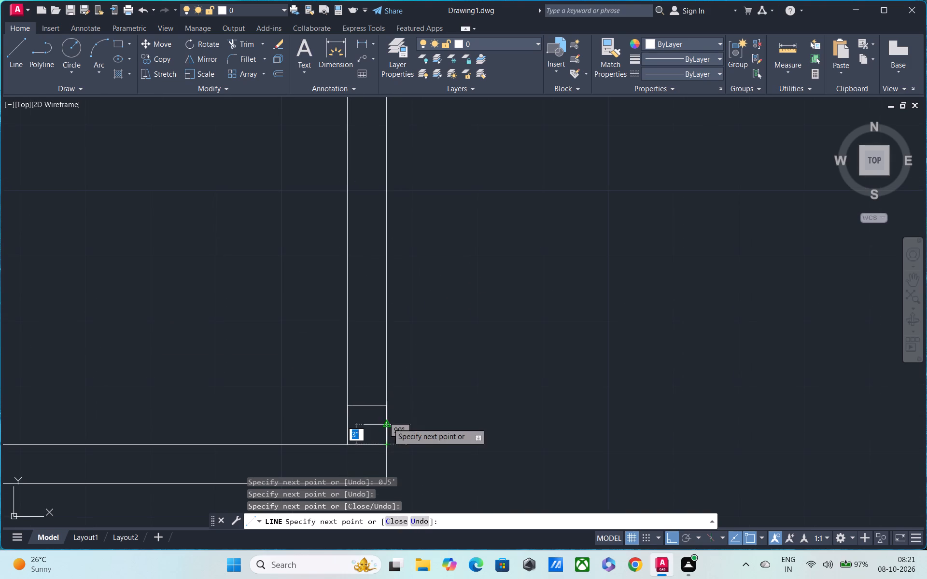
key(Escape)
Draw a line 3' up the left-bay partition from the new closing line's outer end and across the partition's thickness.
text(L)
key(space)
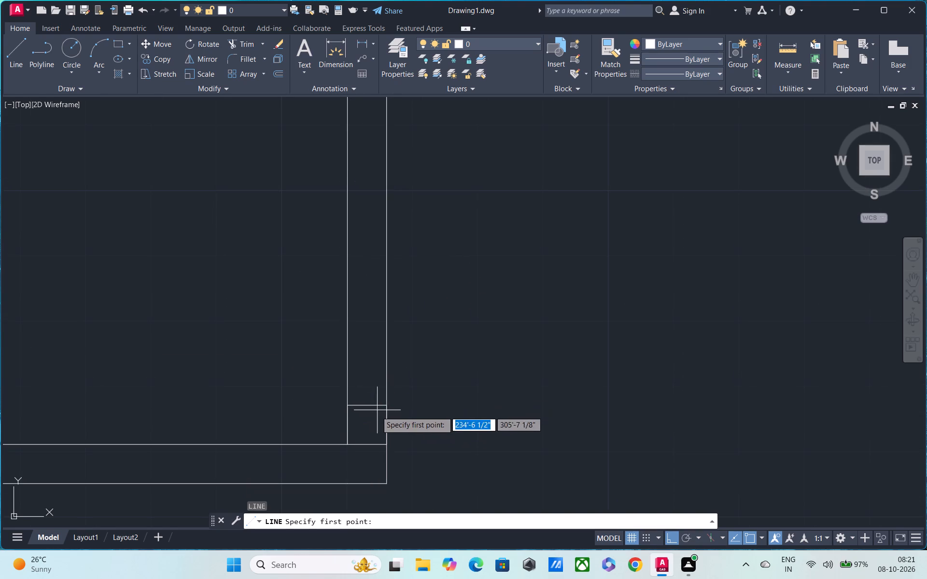
click(383, 404)
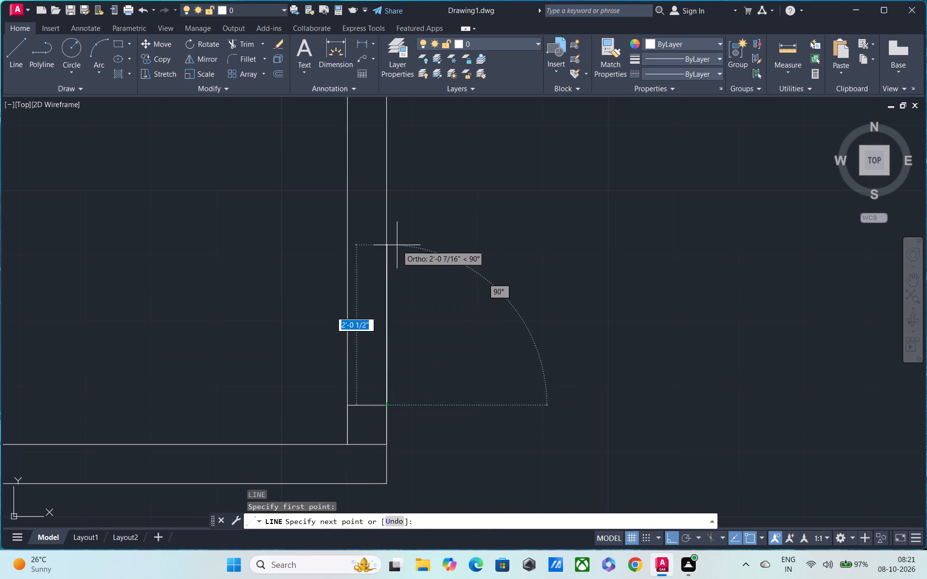
middle_drag(397, 248, 387, 327)
text(3')
key(Return)
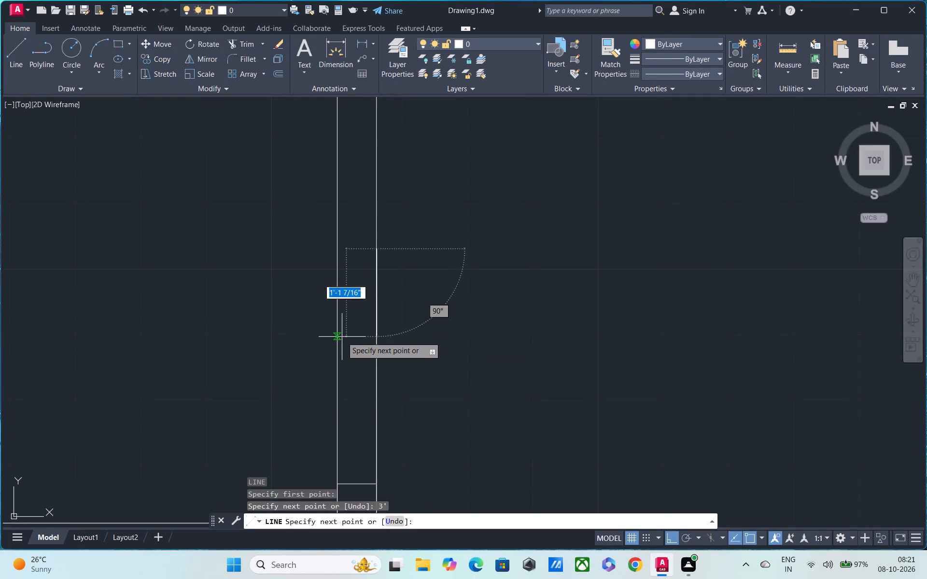
click(339, 251)
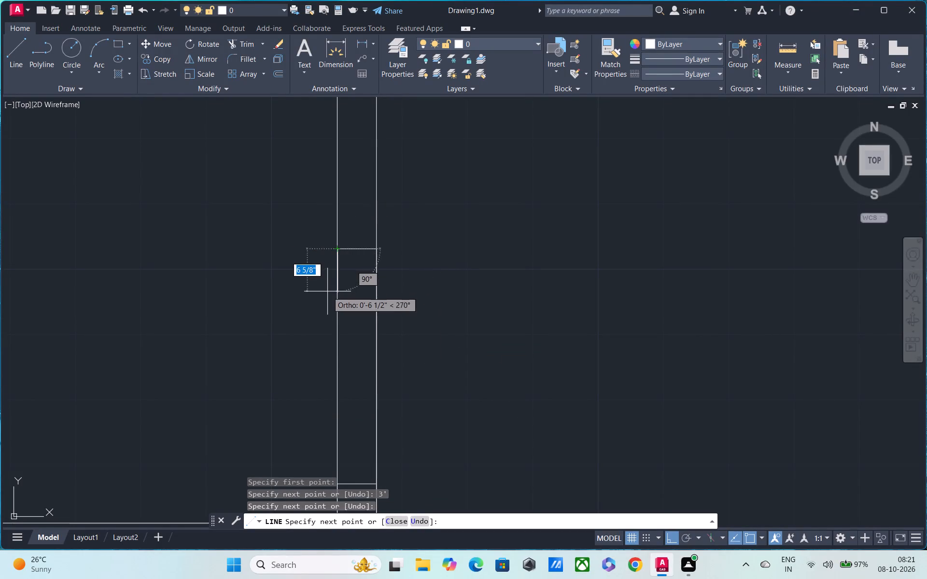
key(Escape)
Trim both left-bay partition lines between the two closing lines above the lower cross wall.
text(TR)
key(space)
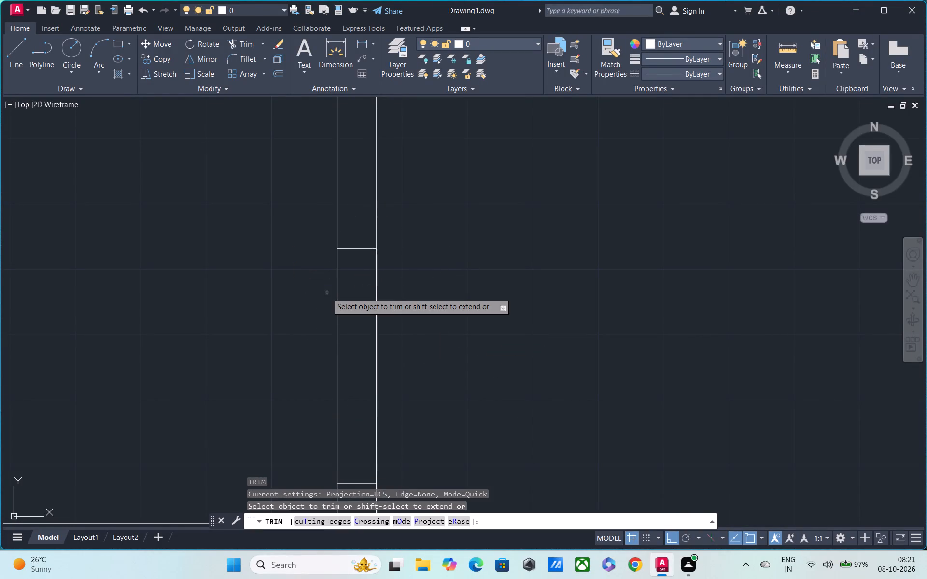
scroll(326, 292, down, 1)
middle_drag(299, 313, 306, 268)
drag(303, 271, 419, 287)
scroll(419, 289, down, 3)
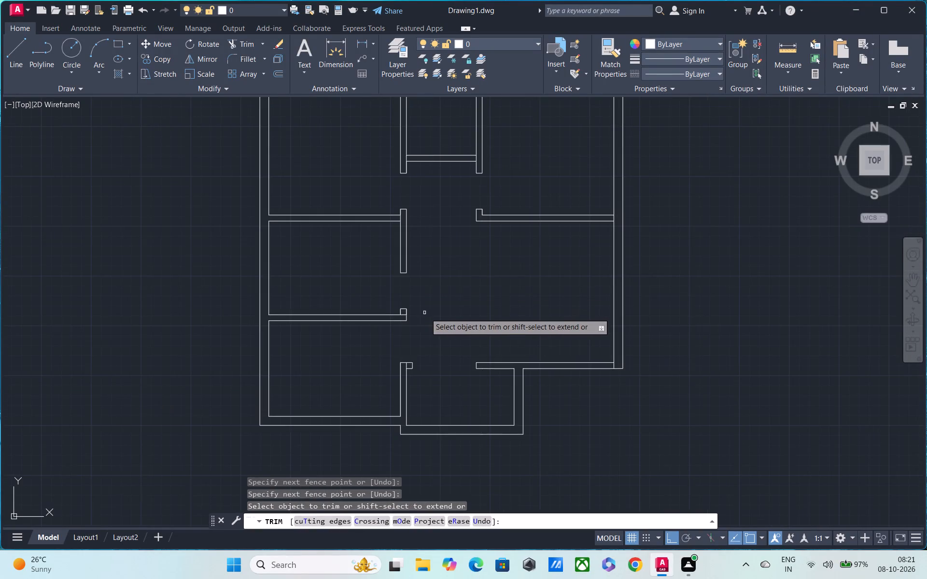
Trim the left bay's lower cross wall's upper line within the thickness of the short partition stub.
middle_drag(427, 306, 432, 264)
scroll(406, 297, up, 3)
drag(413, 193, 408, 212)
scroll(408, 211, down, 3)
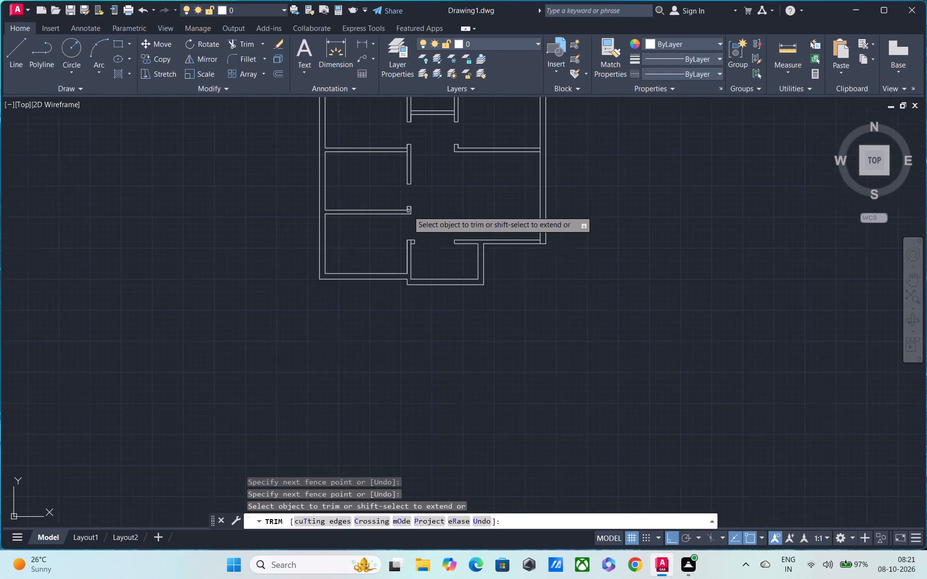
Trim the dividing line between the bottom-left room's partition top and its short side stub.
scroll(408, 211, down, 1)
middle_drag(424, 235, 431, 204)
scroll(423, 215, up, 6)
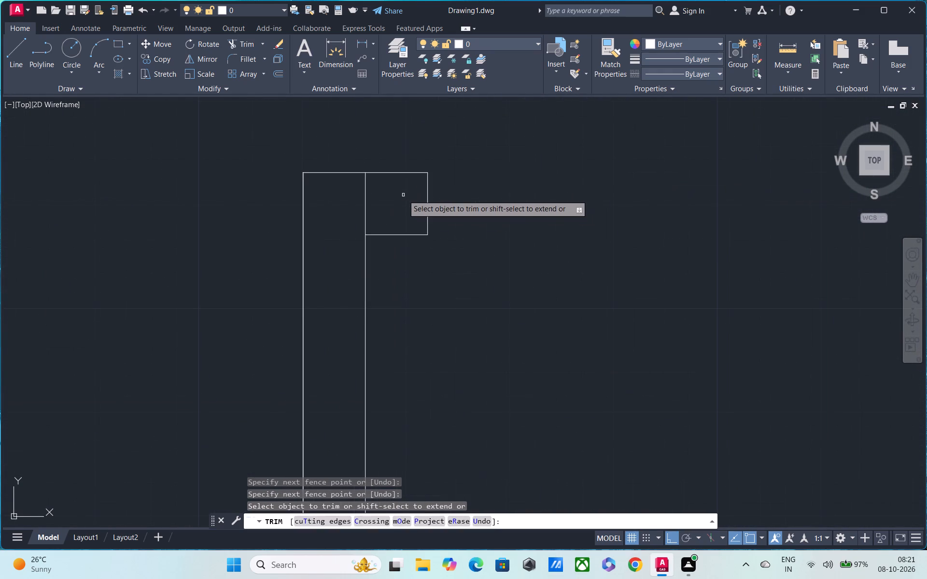
drag(398, 195, 327, 202)
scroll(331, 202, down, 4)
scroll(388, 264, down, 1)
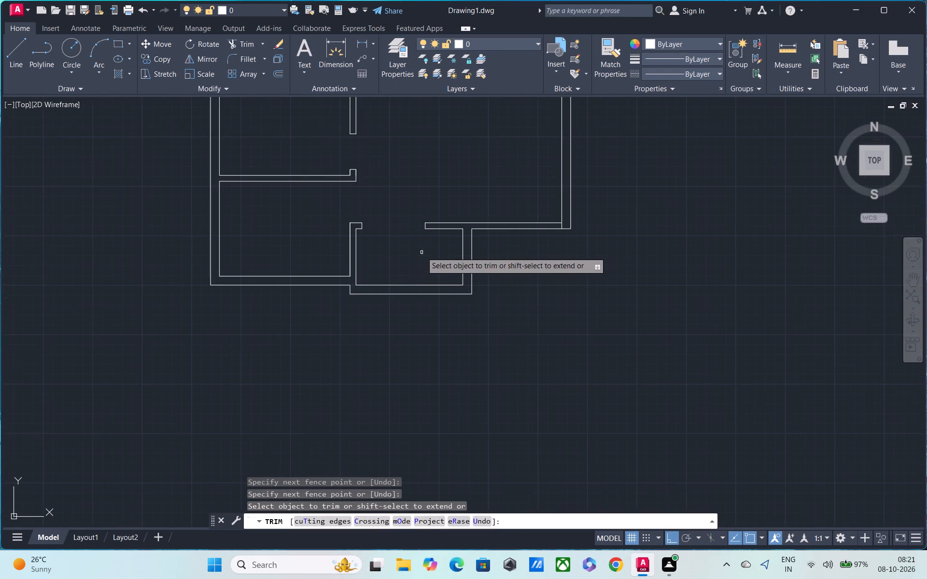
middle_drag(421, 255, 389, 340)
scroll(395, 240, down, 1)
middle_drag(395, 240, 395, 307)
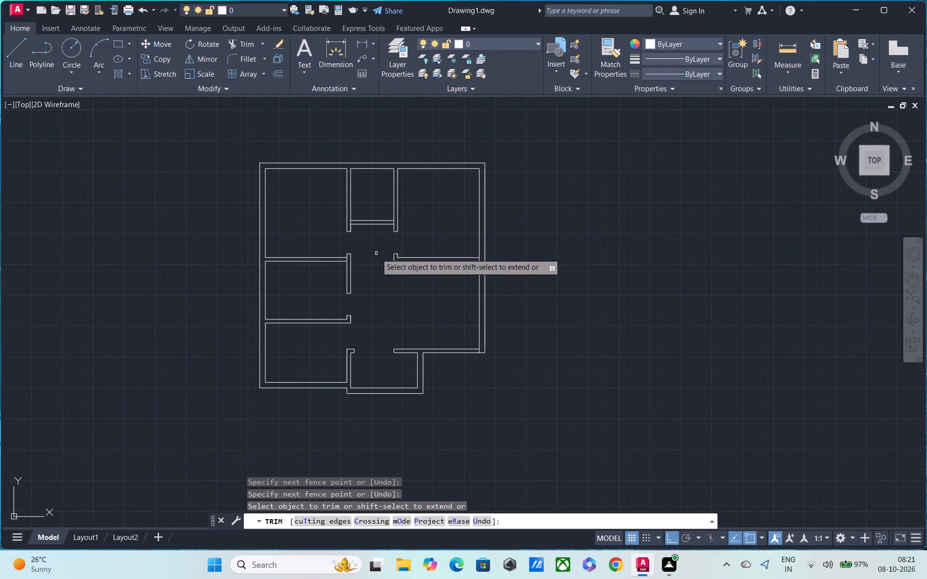
Draw a line 0.5' along the top-middle room's lower wall from the left partition and across the wall's thickness.
key(Escape)
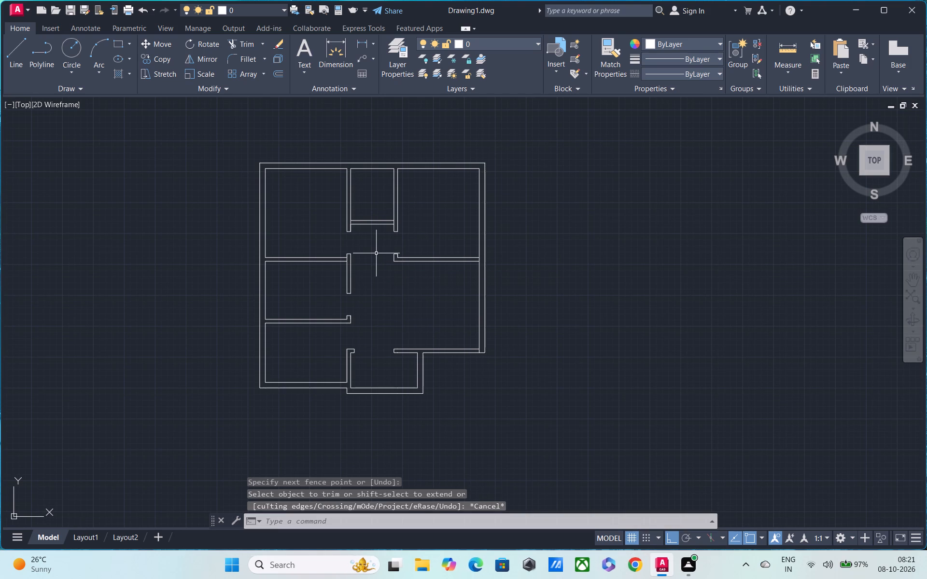
text(L)
key(space)
scroll(331, 269, up, 3)
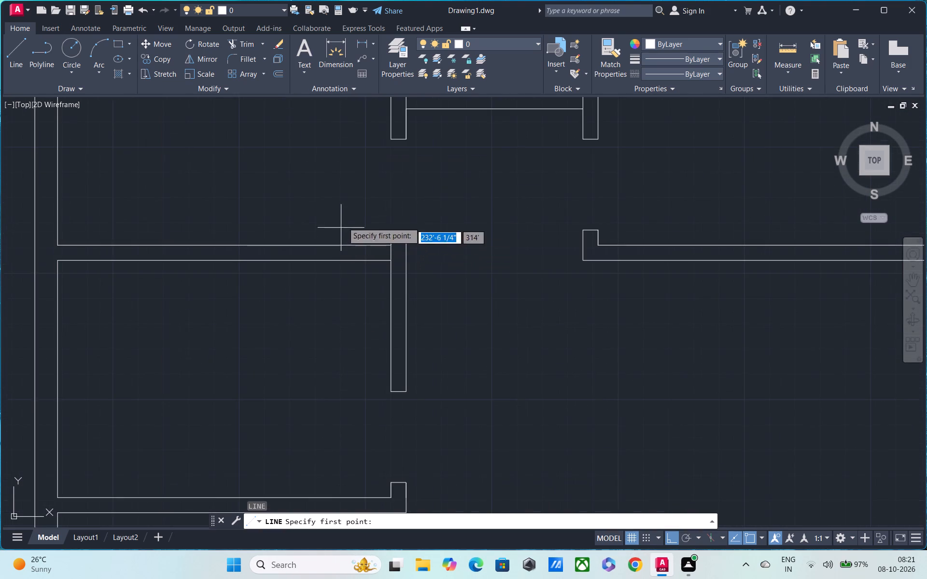
middle_drag(351, 208, 330, 336)
click(384, 224)
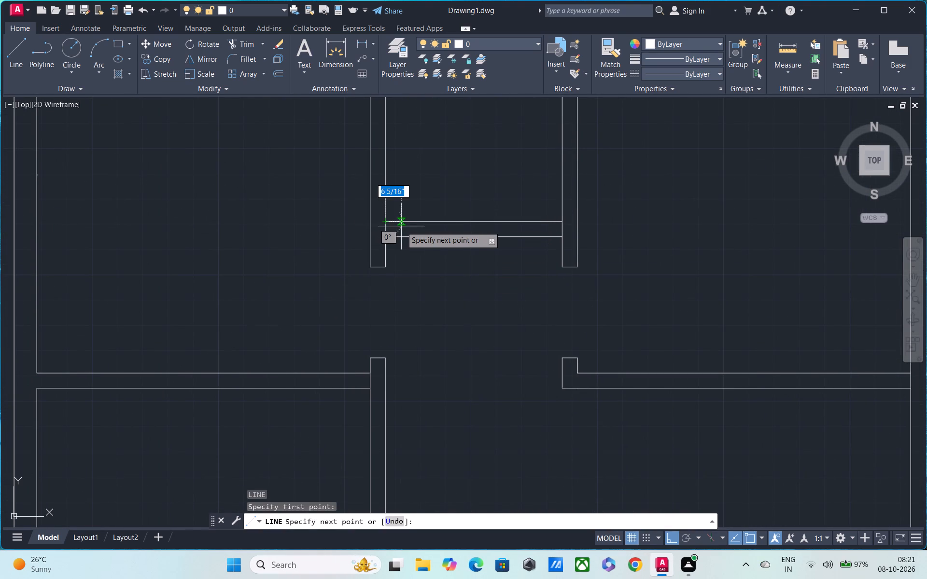
text(0.5')
key(Return)
scroll(403, 234, up, 3)
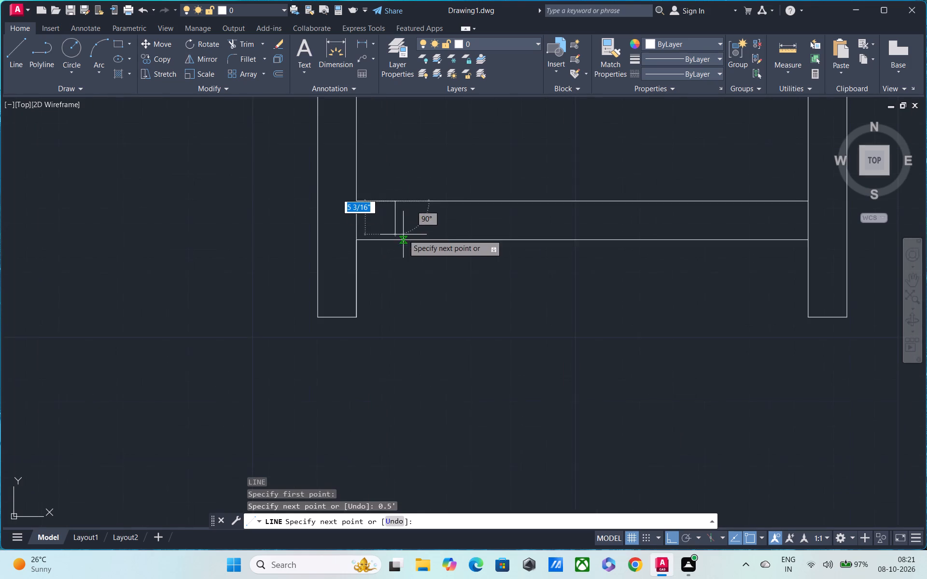
click(391, 242)
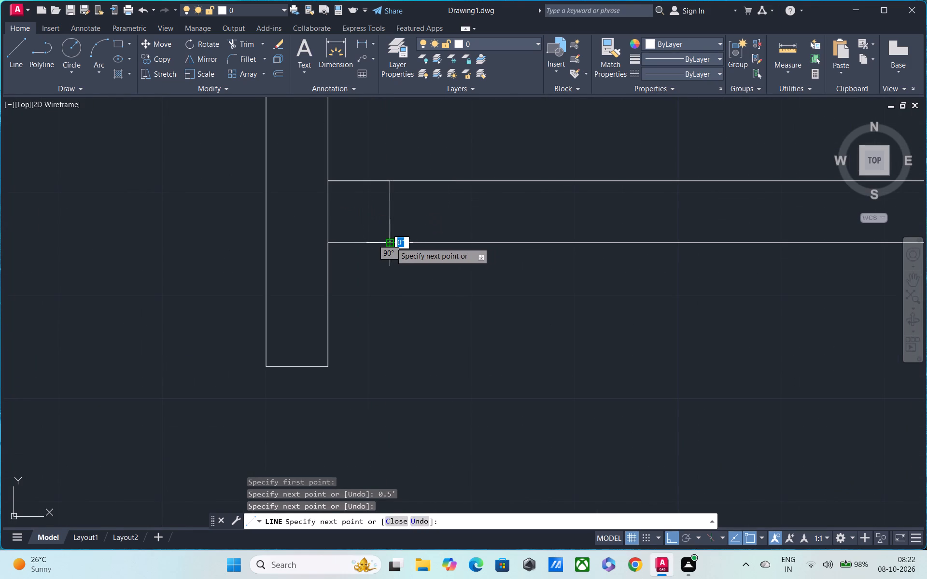
key(Escape)
Draw a line 2.5' along the same wall from the new closing line's lower end and up across the wall's thickness.
scroll(398, 238, down, 2)
middle_drag(445, 205, 379, 213)
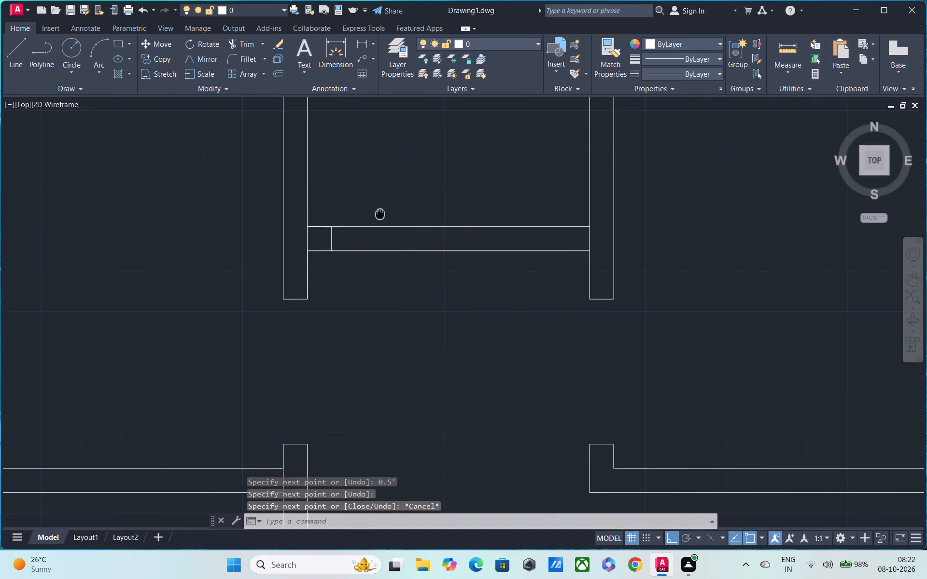
middle_drag(379, 213, 380, 214)
text(L)
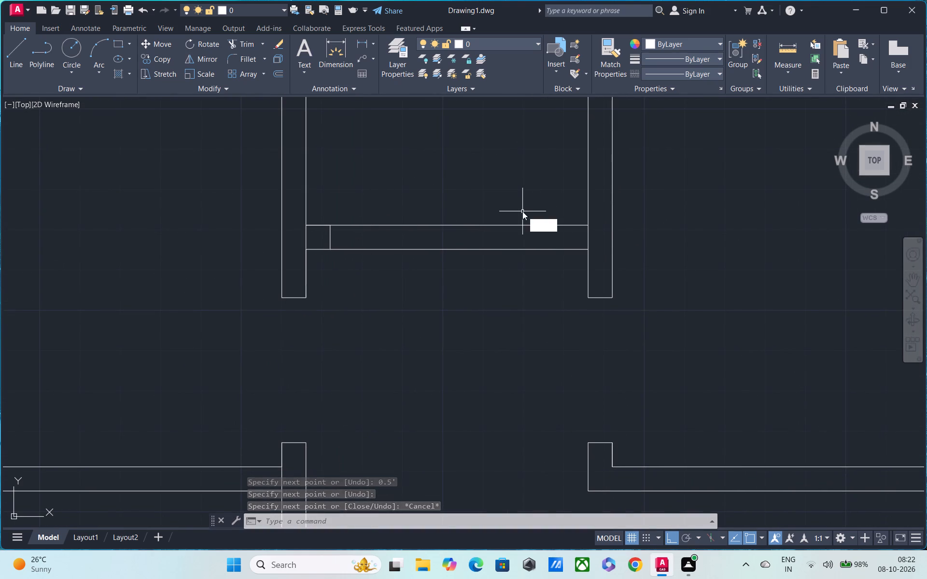
key(space)
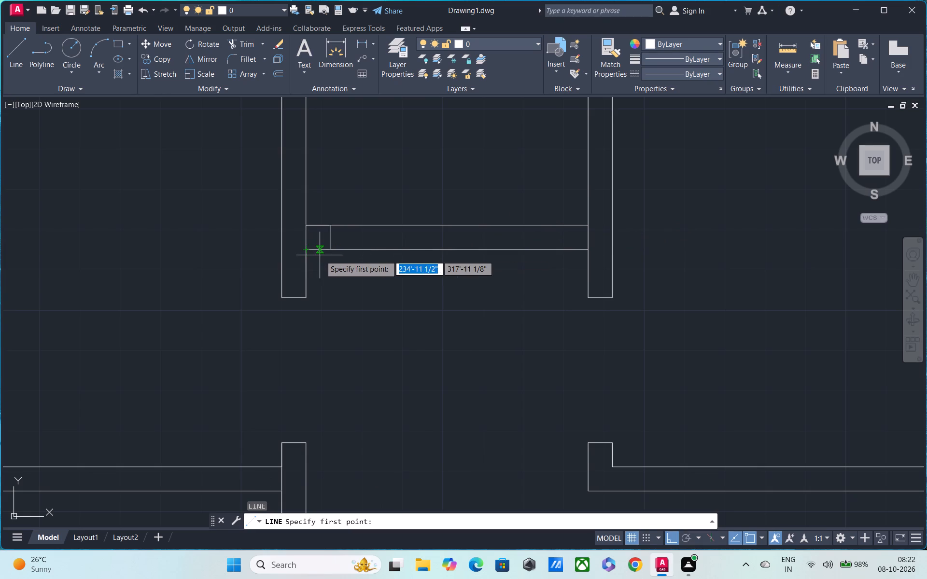
click(330, 250)
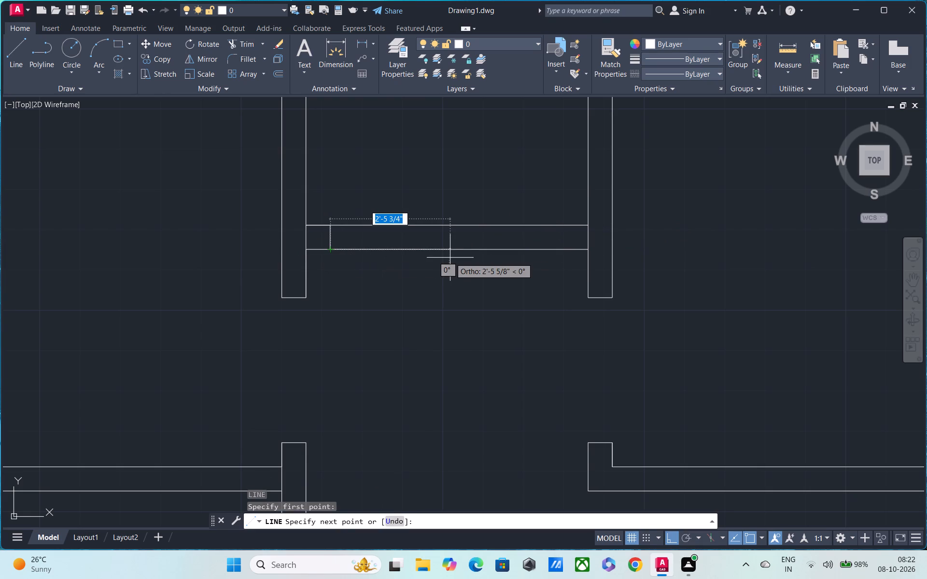
text(2.5')
key(Return)
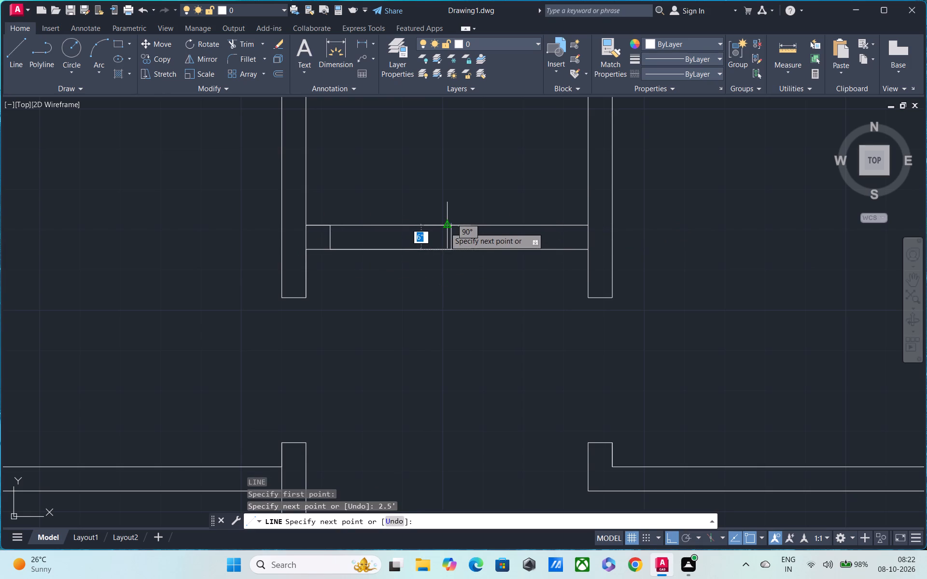
scroll(449, 226, up, 2)
click(450, 225)
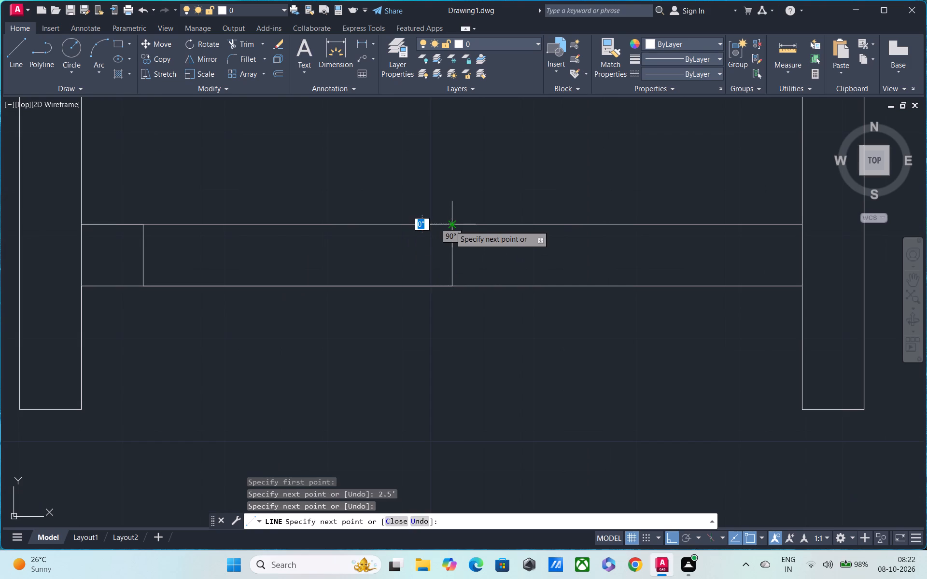
key(Escape)
Trim both lines of the top-middle room's lower wall between the two closing lines to open a 2.5' doorway.
text(TR)
key(space)
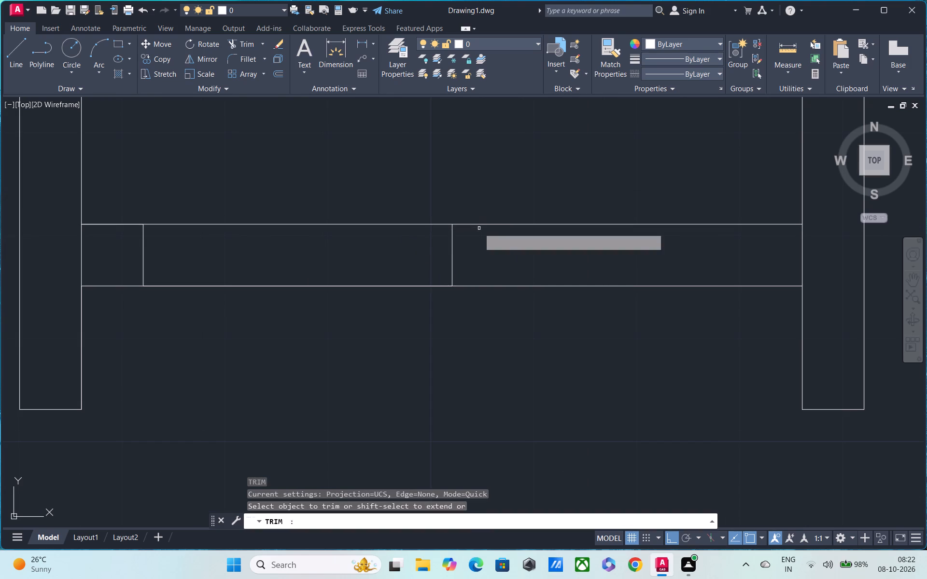
drag(348, 179, 274, 456)
scroll(278, 393, down, 3)
middle_drag(285, 339, 285, 325)
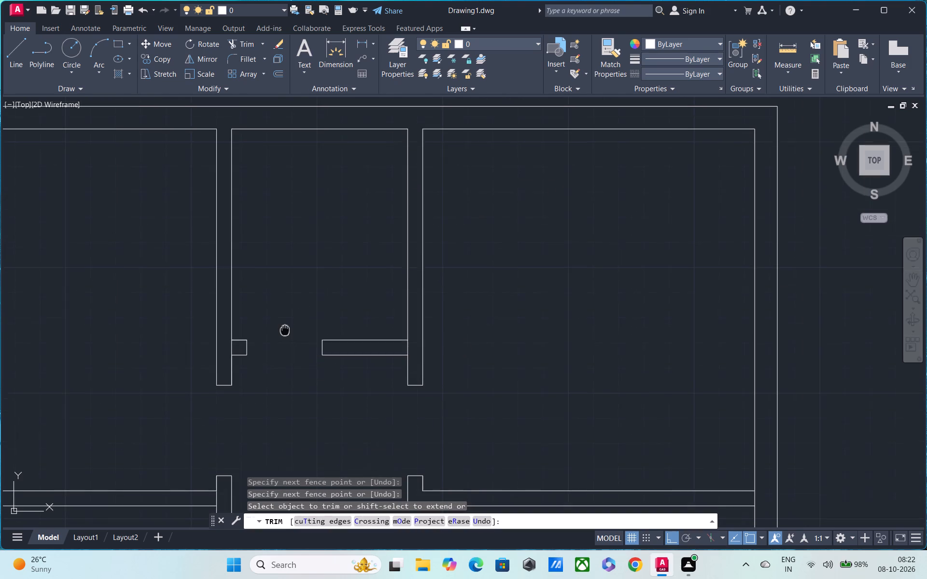
middle_drag(285, 325, 285, 234)
scroll(287, 241, down, 2)
middle_drag(302, 311, 304, 203)
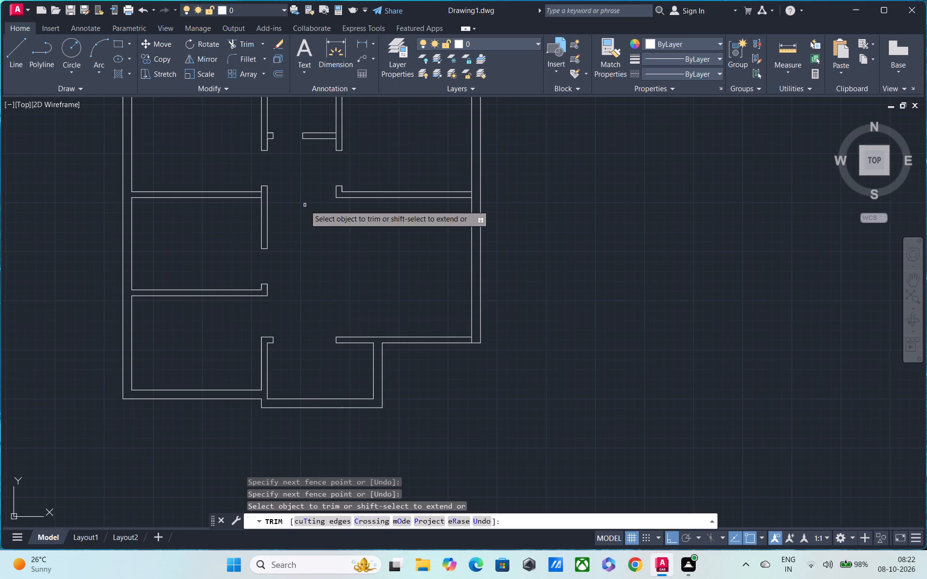
key(Escape)
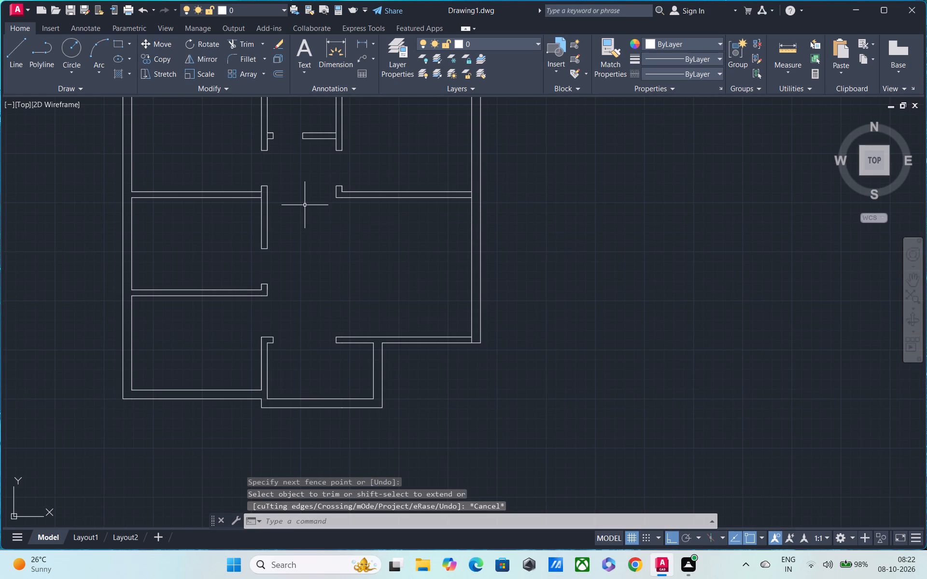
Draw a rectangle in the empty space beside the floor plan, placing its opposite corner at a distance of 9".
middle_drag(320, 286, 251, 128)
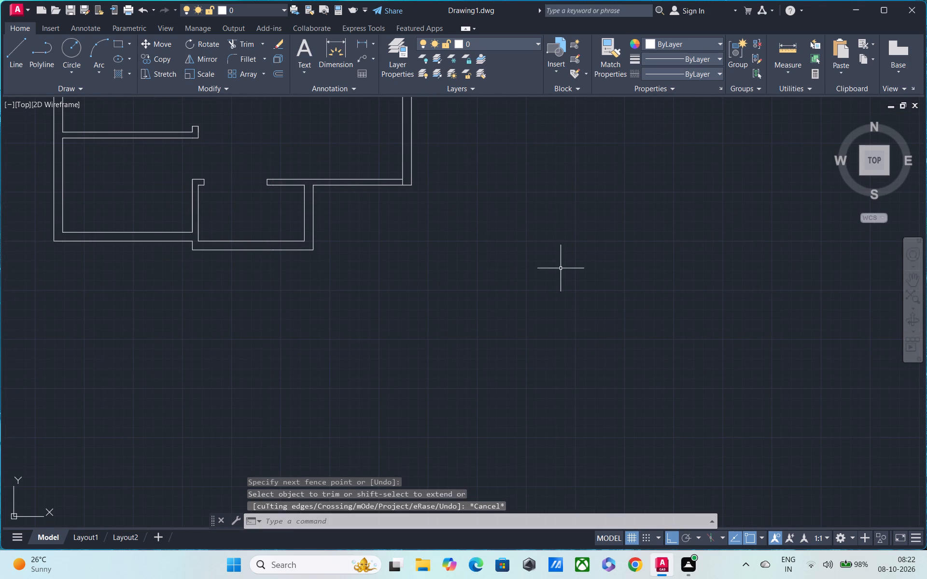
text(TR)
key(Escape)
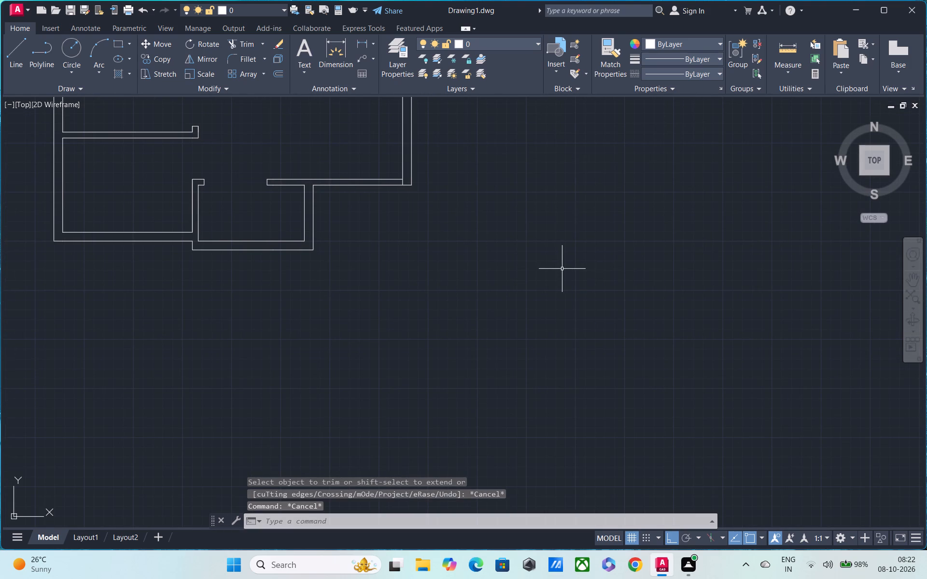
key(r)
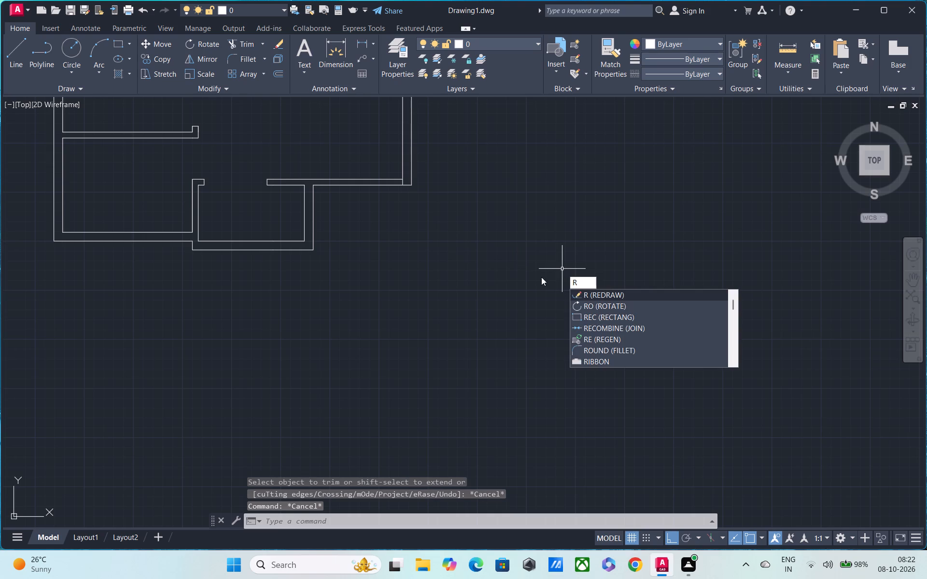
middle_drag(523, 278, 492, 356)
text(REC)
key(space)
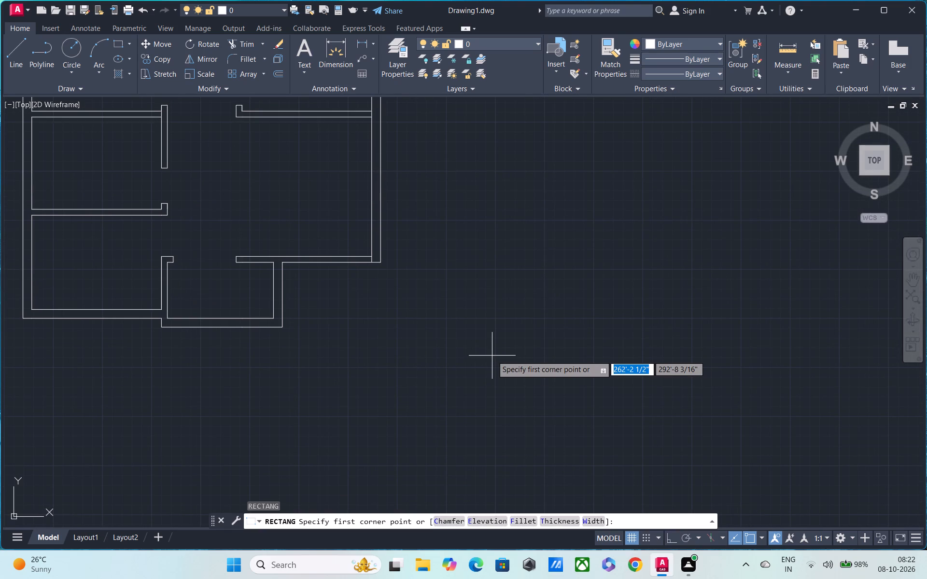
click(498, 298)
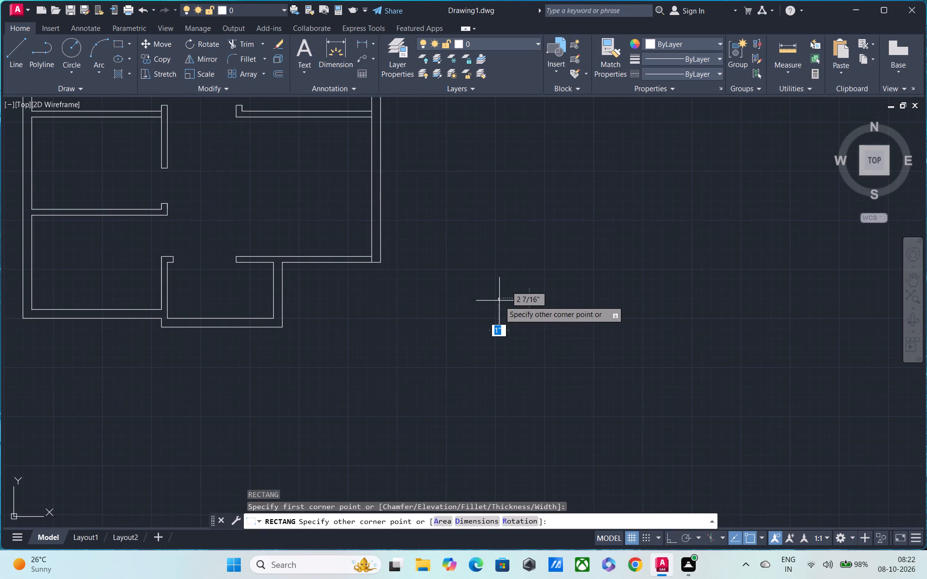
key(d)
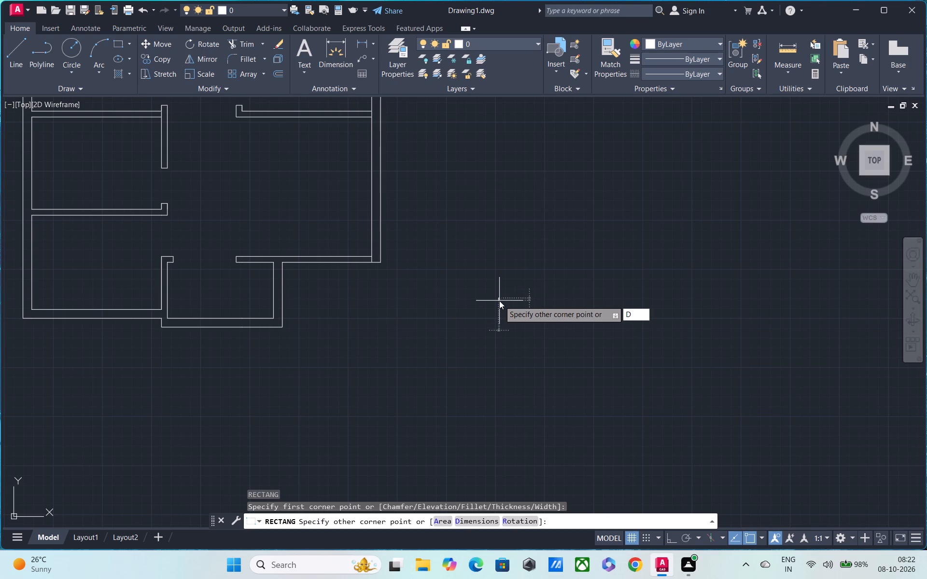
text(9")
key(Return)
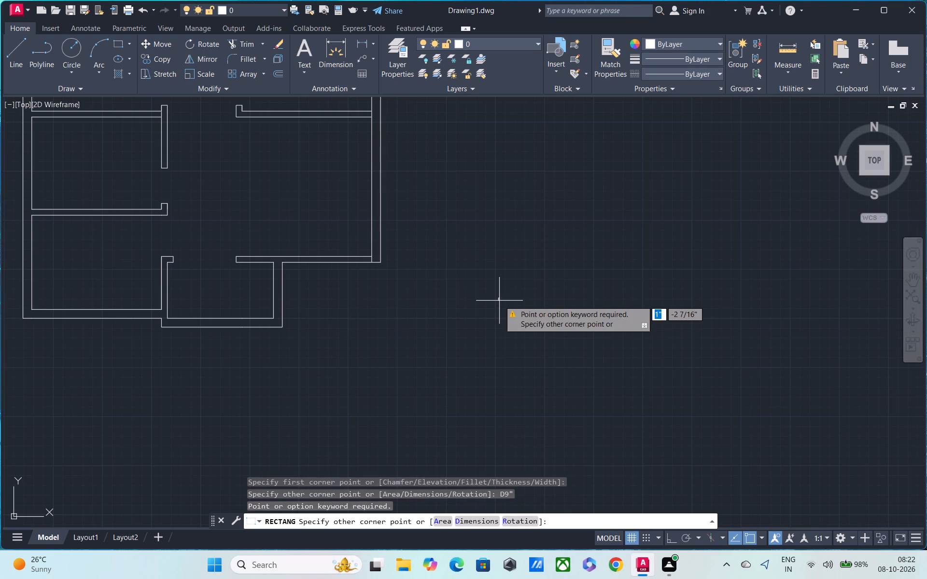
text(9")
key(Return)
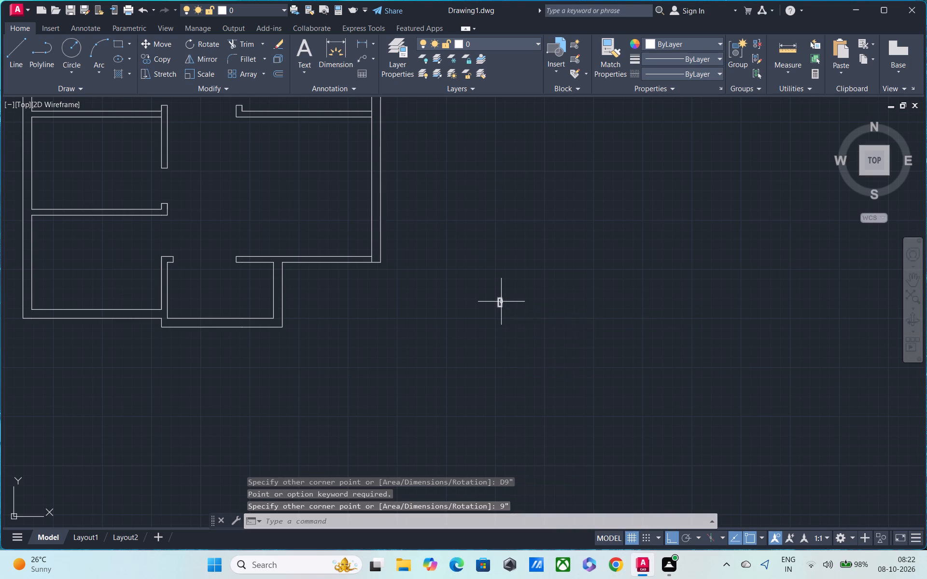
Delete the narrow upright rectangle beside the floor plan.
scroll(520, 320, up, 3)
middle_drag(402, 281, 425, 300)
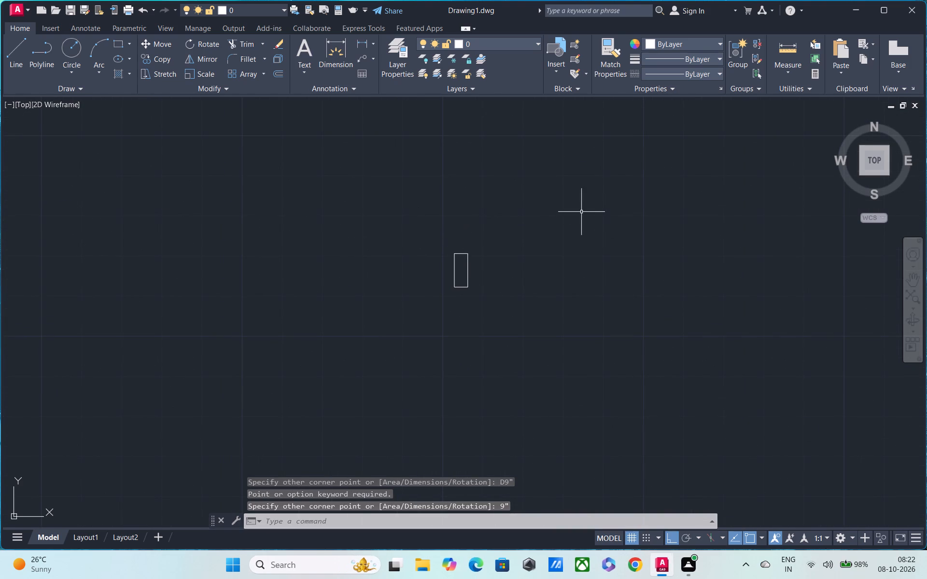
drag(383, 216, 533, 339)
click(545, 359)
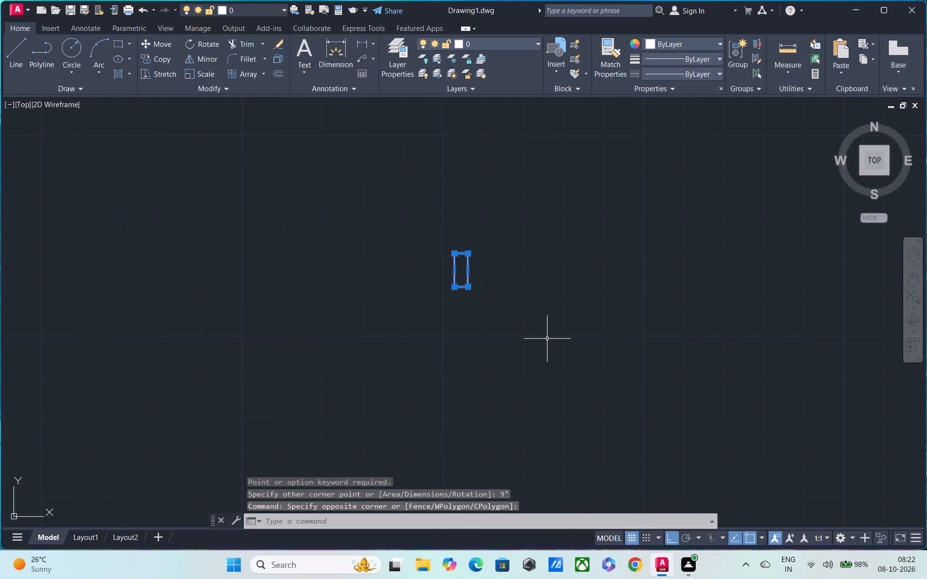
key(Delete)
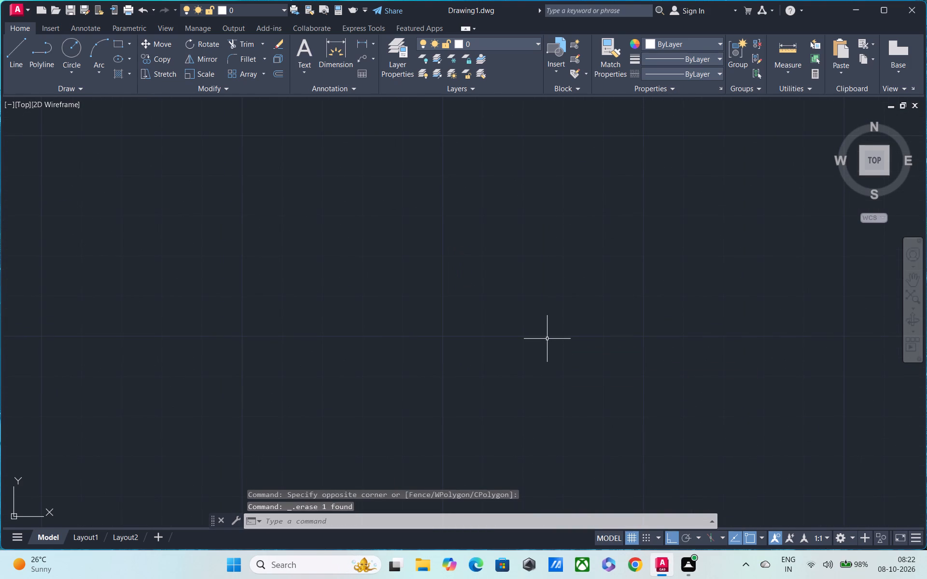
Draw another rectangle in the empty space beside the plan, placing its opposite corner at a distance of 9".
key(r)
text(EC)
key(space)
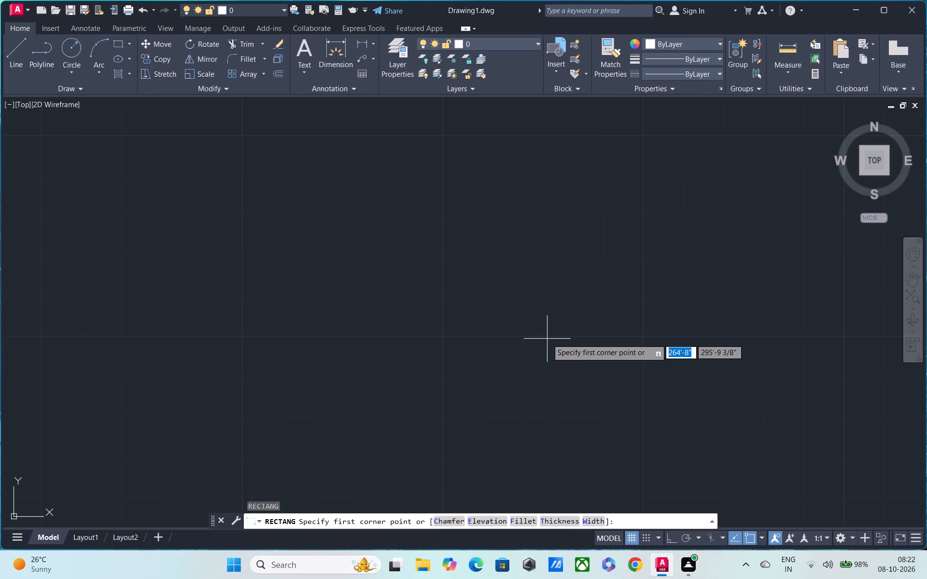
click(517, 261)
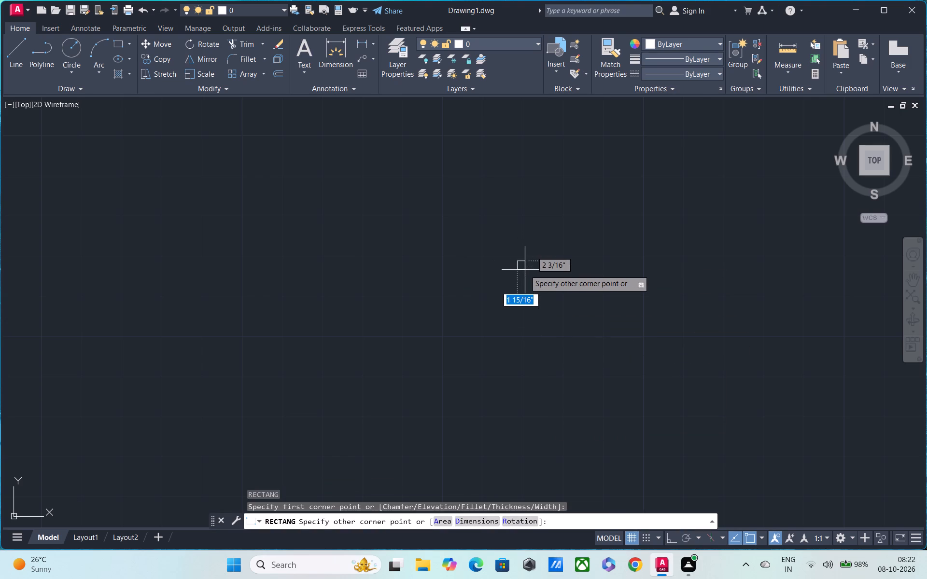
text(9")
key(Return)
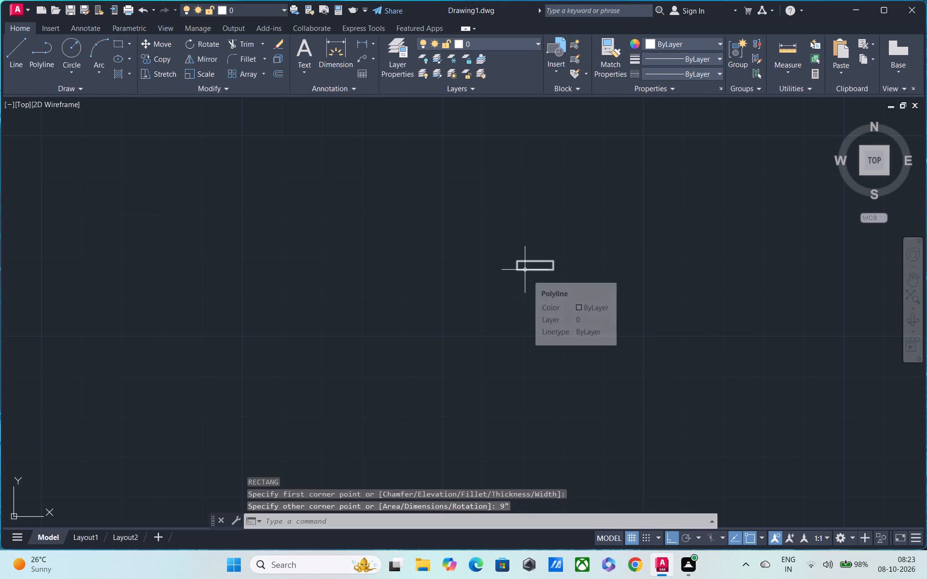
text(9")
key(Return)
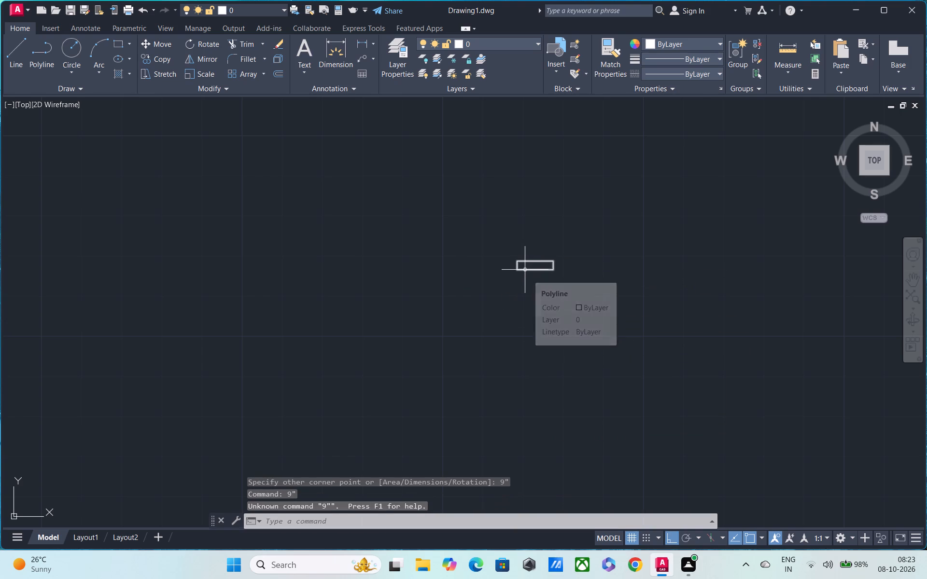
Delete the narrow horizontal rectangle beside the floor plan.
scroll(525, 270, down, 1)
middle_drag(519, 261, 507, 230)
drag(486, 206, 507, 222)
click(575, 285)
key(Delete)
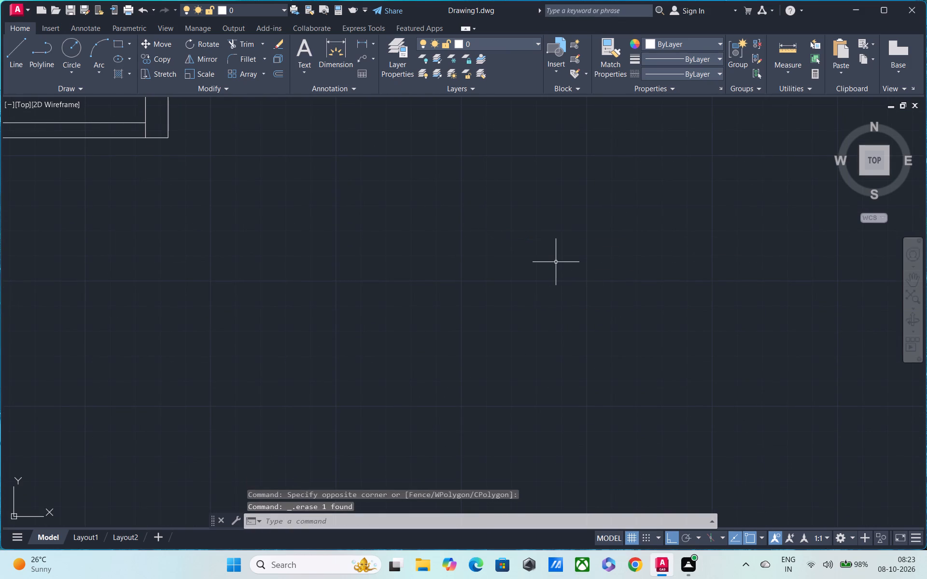
Draw a rectangle again in the empty space beside the plan, placing its opposite corner at a distance of 9".
text(REC)
key(space)
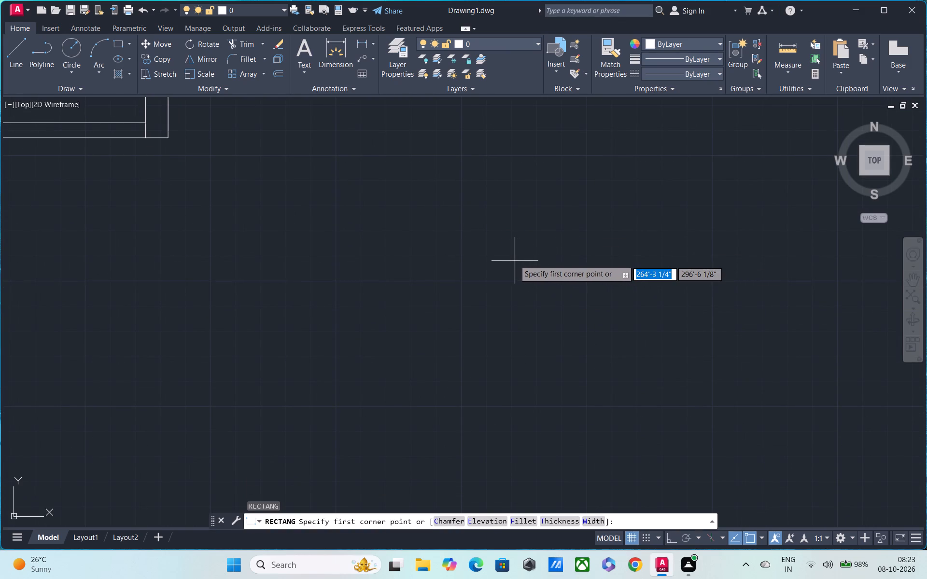
click(514, 260)
text(9")
key(Return)
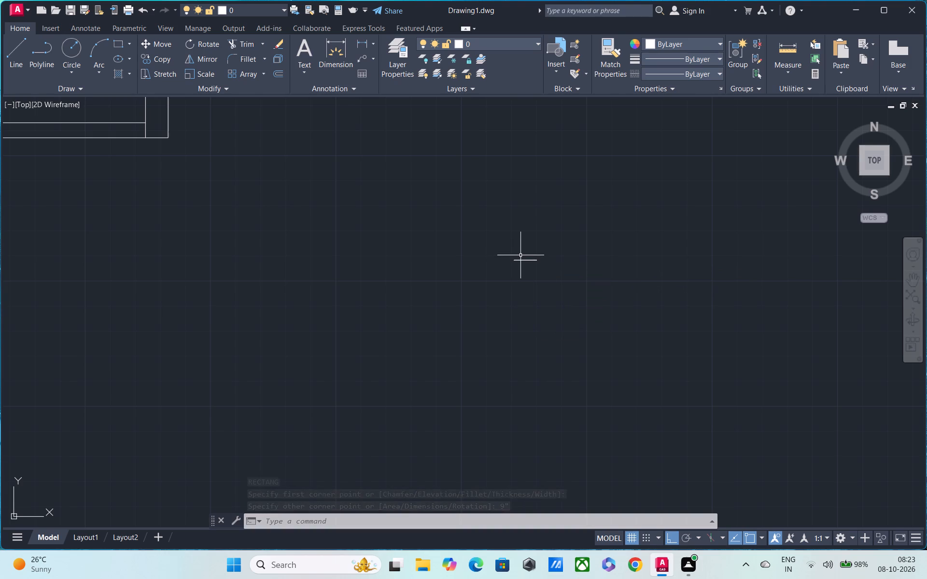
Delete the narrow horizontal rectangle in the empty space beside the floor plan.
drag(494, 230, 511, 240)
drag(657, 324, 655, 320)
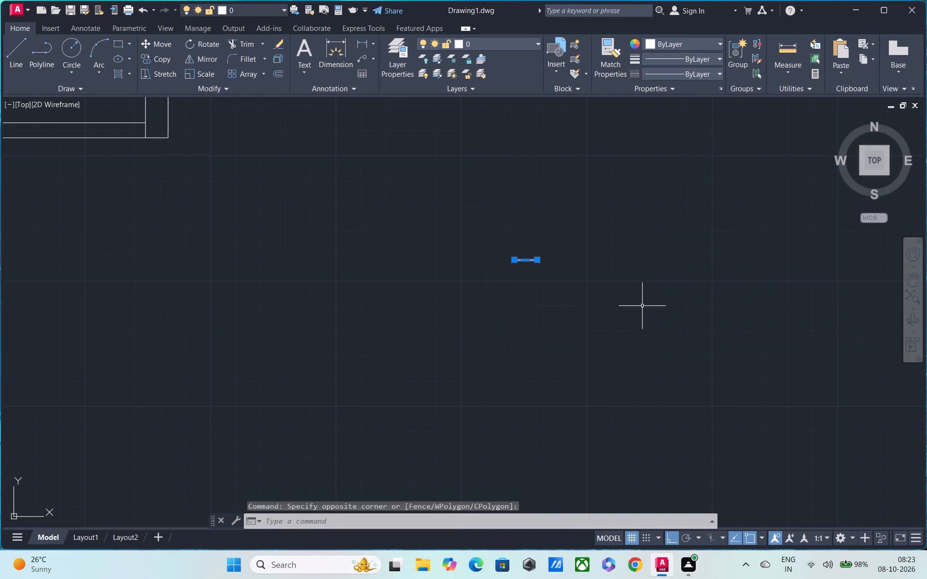
key(Delete)
Draw a rectangle in the empty space beside the plan, using the Dimensions option with length 9" and width 9".
text(TE)
key(BackSpace)
key(BackSpace)
key(BackSpace)
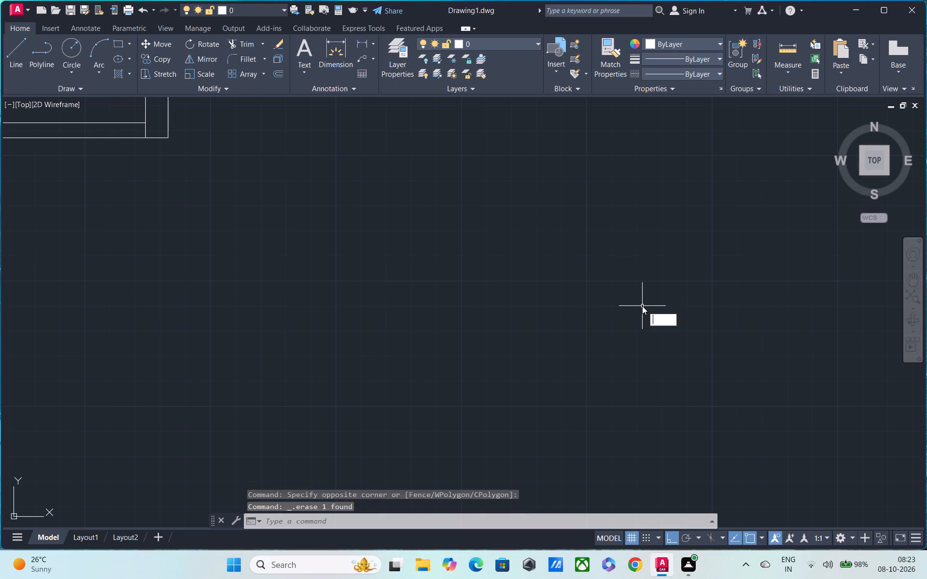
text(REC)
key(space)
scroll(642, 306, up, 1)
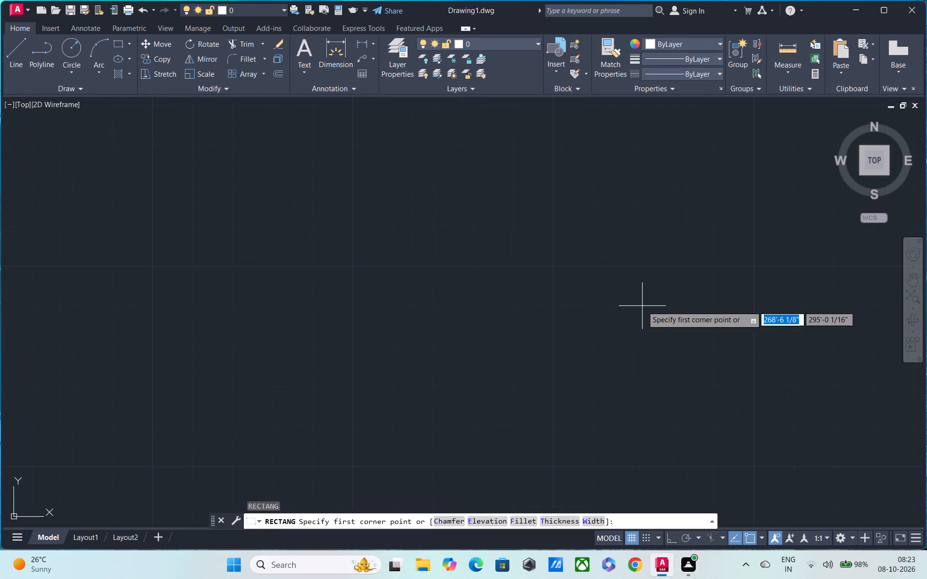
click(554, 264)
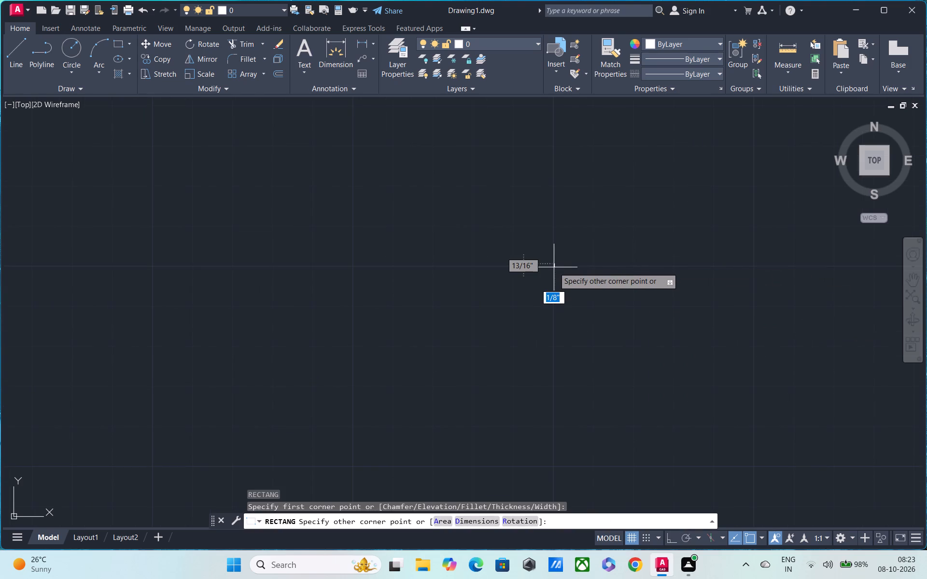
text(D)
key(space)
text(9")
key(Return)
text(9")
key(Return)
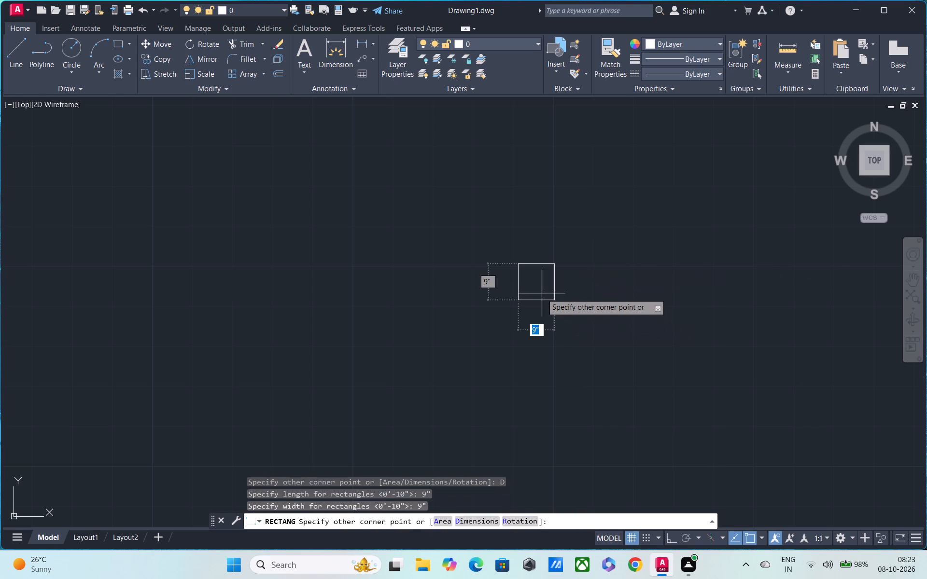
key(space)
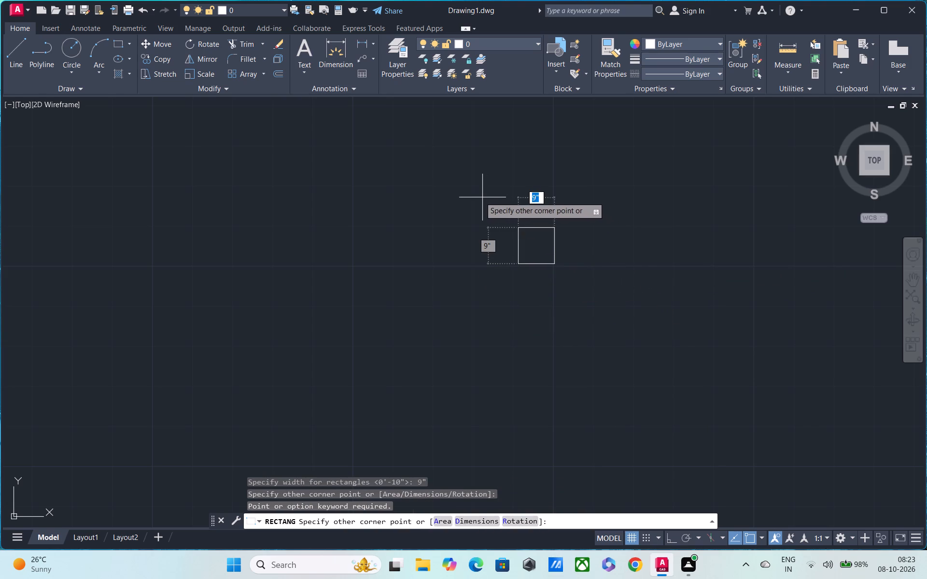
key(space)
key(space)
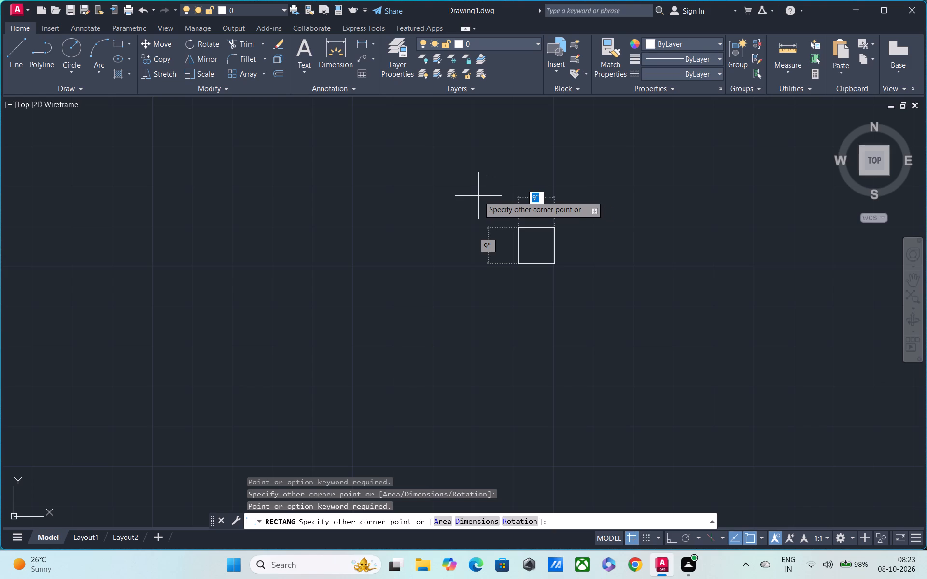
key(Return)
click(719, 203)
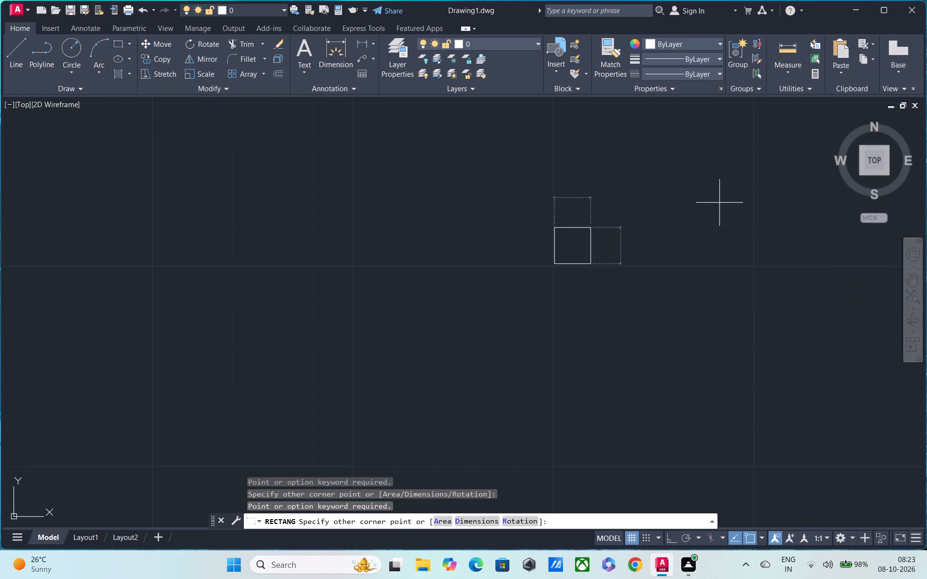
Copy the 9" square by its lower-right corner, with Ortho off, onto the outer lower-right corner of the plan's right exterior wall.
scroll(579, 207, down, 2)
click(516, 183)
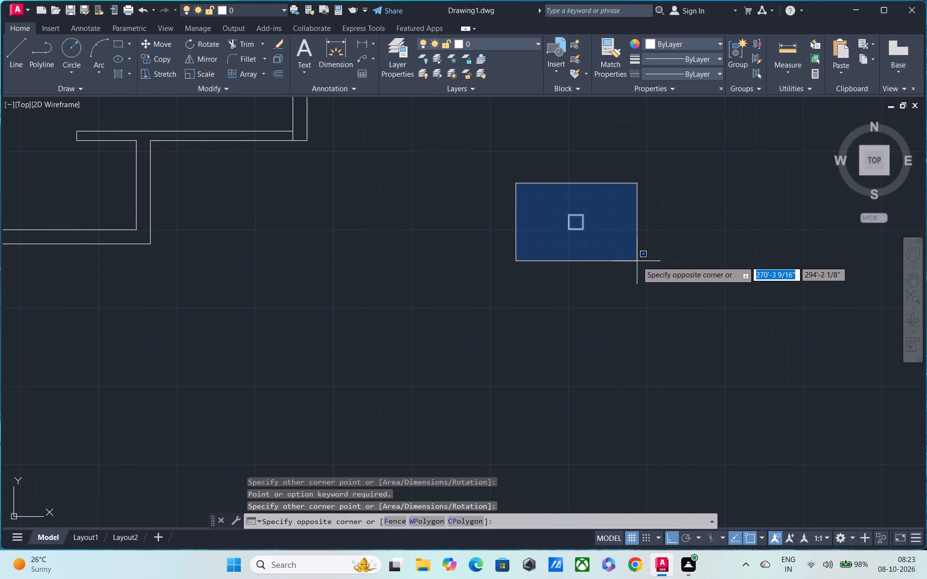
click(637, 261)
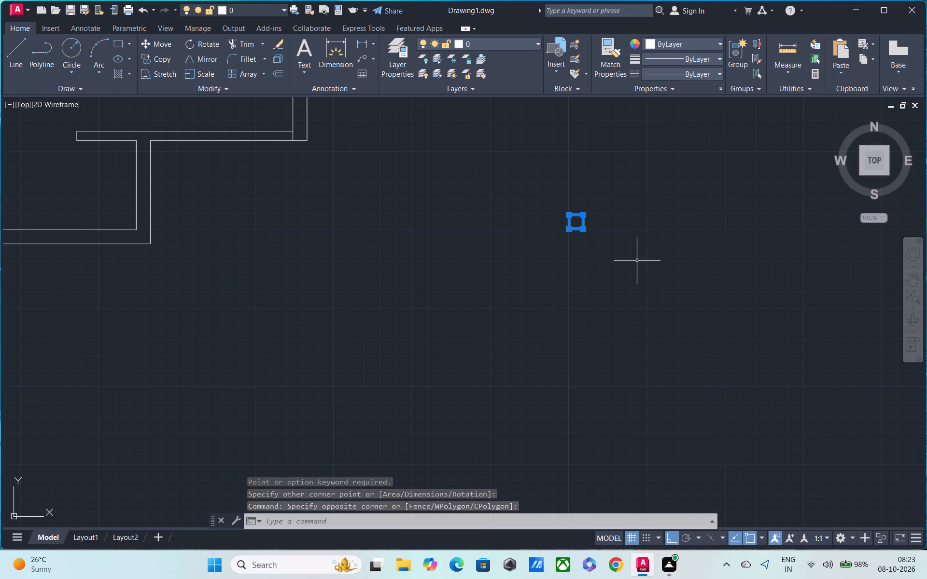
text(CO)
key(space)
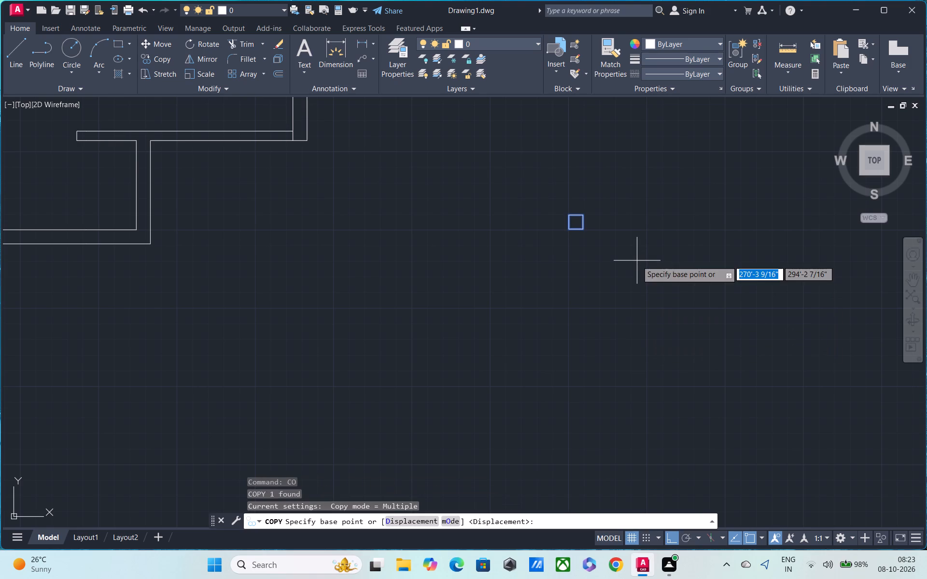
click(585, 231)
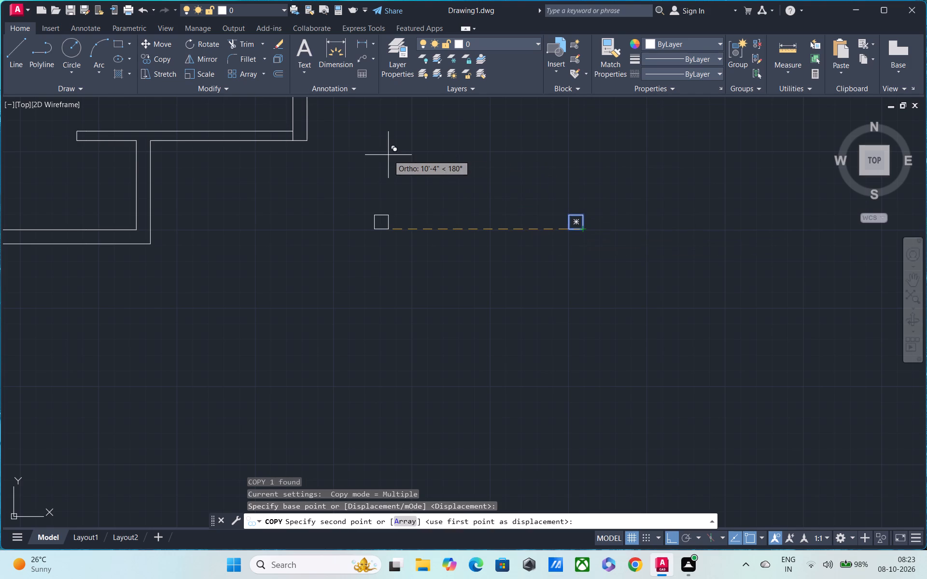
key(F8)
middle_drag(333, 133, 328, 162)
scroll(299, 163, up, 3)
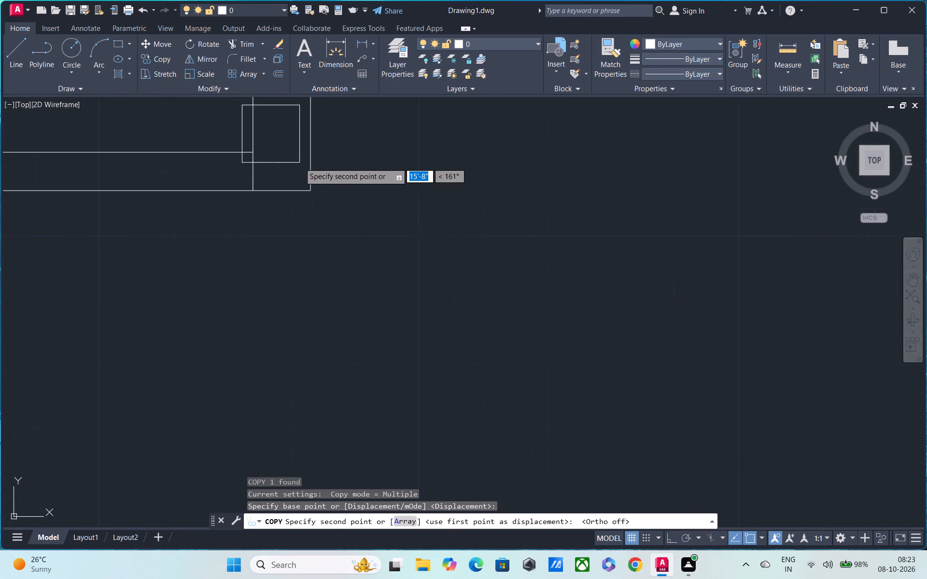
click(309, 193)
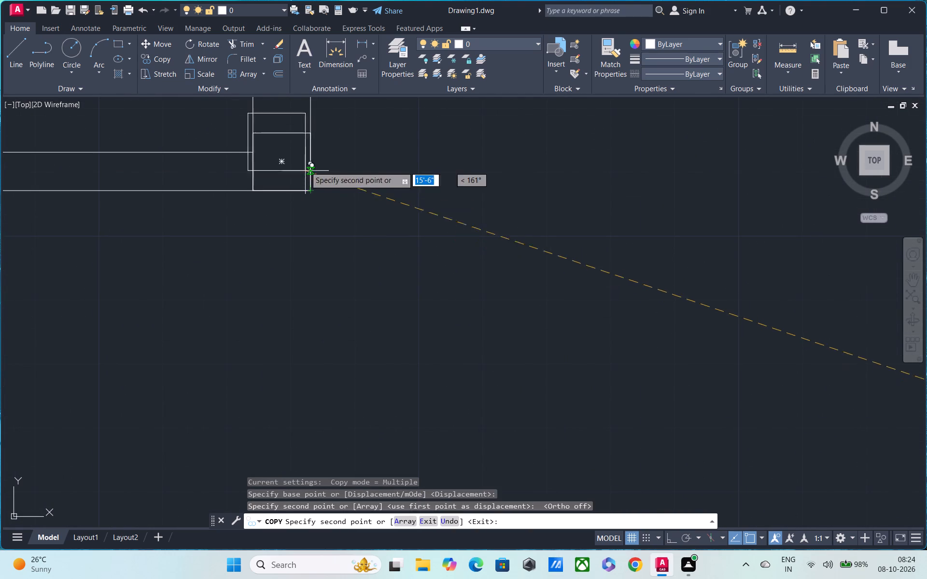
Place another copy of the square in the right exterior wall where the horizontal interior wall meets it, flush with that wall's lower face.
scroll(305, 163, down, 1)
middle_drag(305, 171, 305, 309)
scroll(305, 278, down, 3)
middle_drag(304, 281, 303, 331)
scroll(299, 298, down, 1)
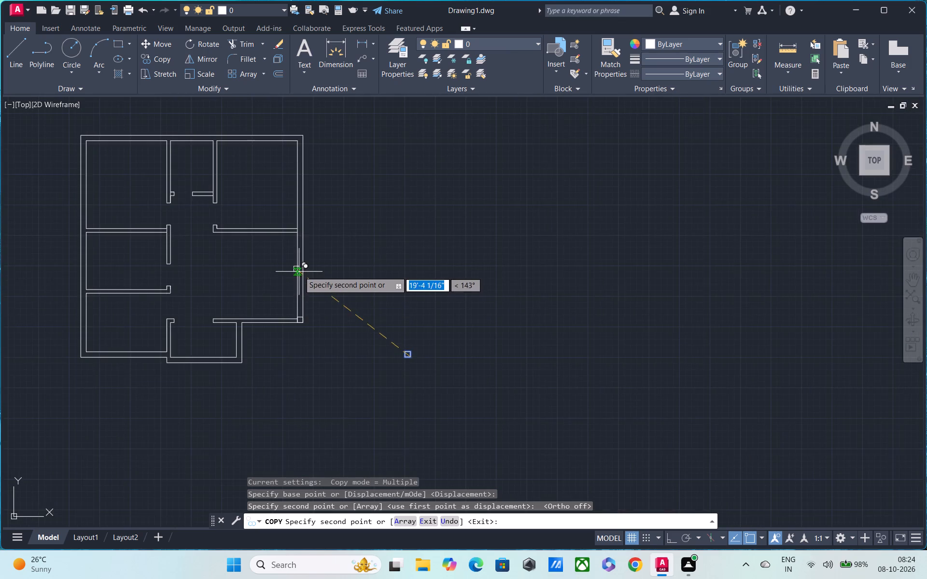
middle_drag(300, 291, 300, 304)
middle_drag(302, 270, 296, 323)
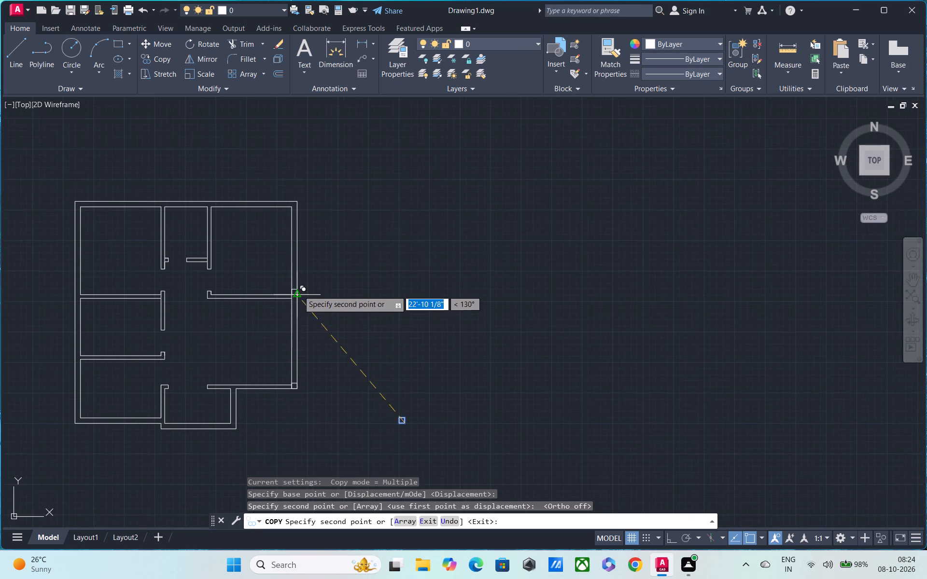
scroll(298, 288, up, 3)
click(290, 329)
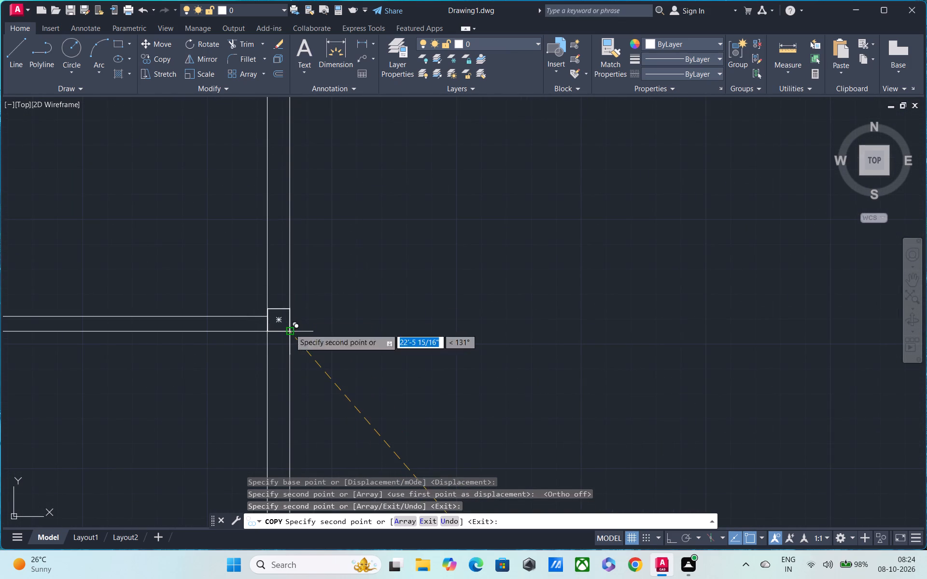
Place another copy of the square inside the upper-right corner of the exterior walls.
middle_drag(300, 263, 300, 435)
scroll(301, 344, down, 2)
scroll(300, 292, up, 1)
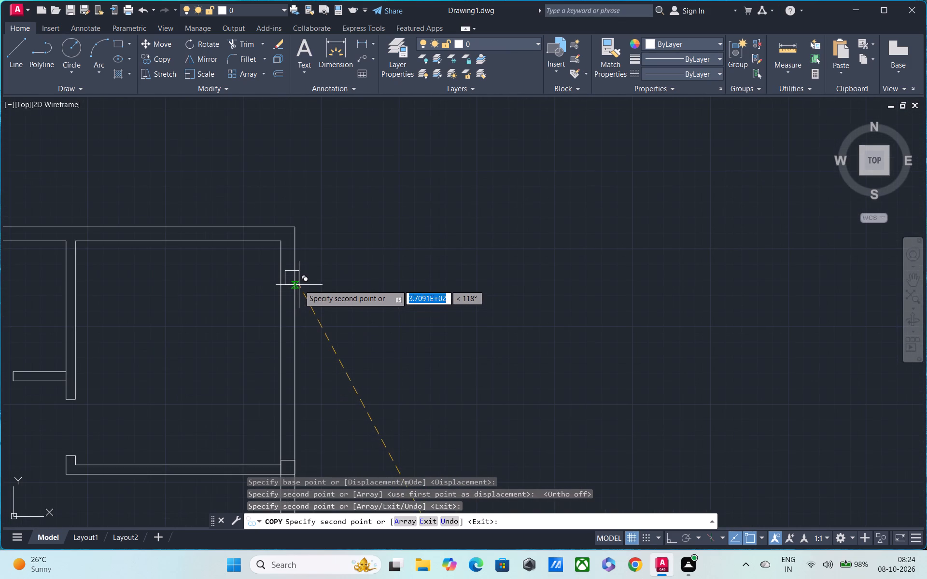
middle_drag(297, 276, 297, 314)
scroll(290, 284, up, 3)
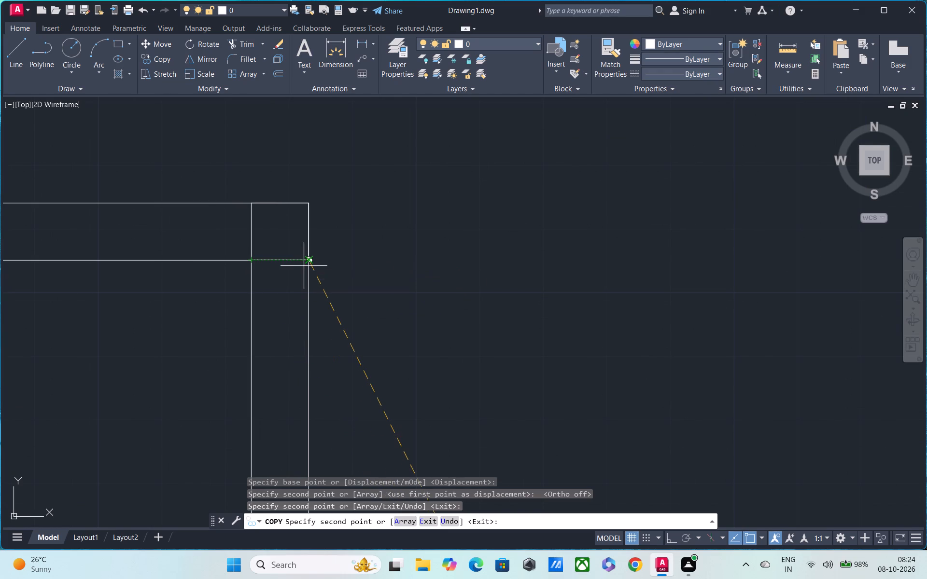
click(304, 266)
Place another copy in the top exterior wall above the right-hand vertical interior wall, flush with that wall's left face.
scroll(290, 267, down, 4)
middle_drag(248, 273, 451, 281)
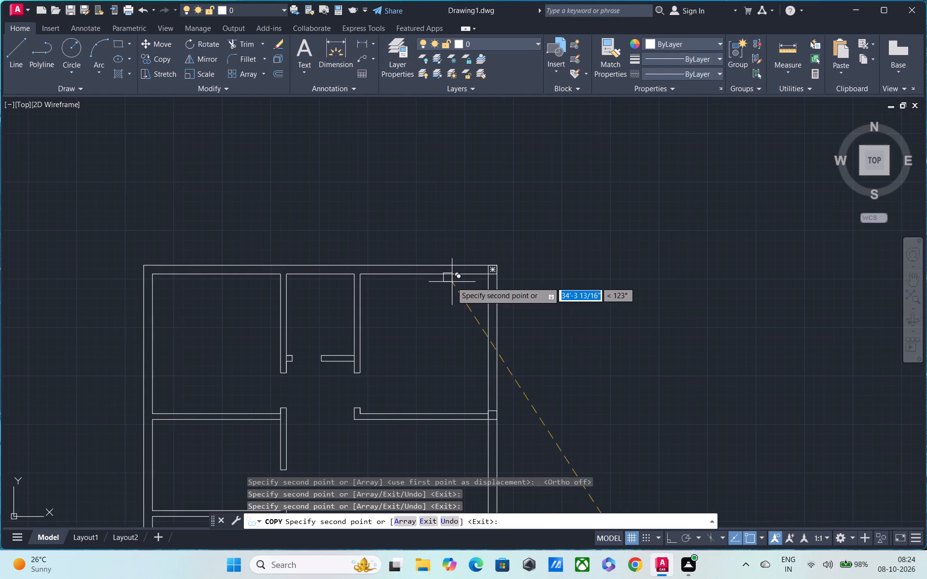
middle_drag(318, 280, 453, 301)
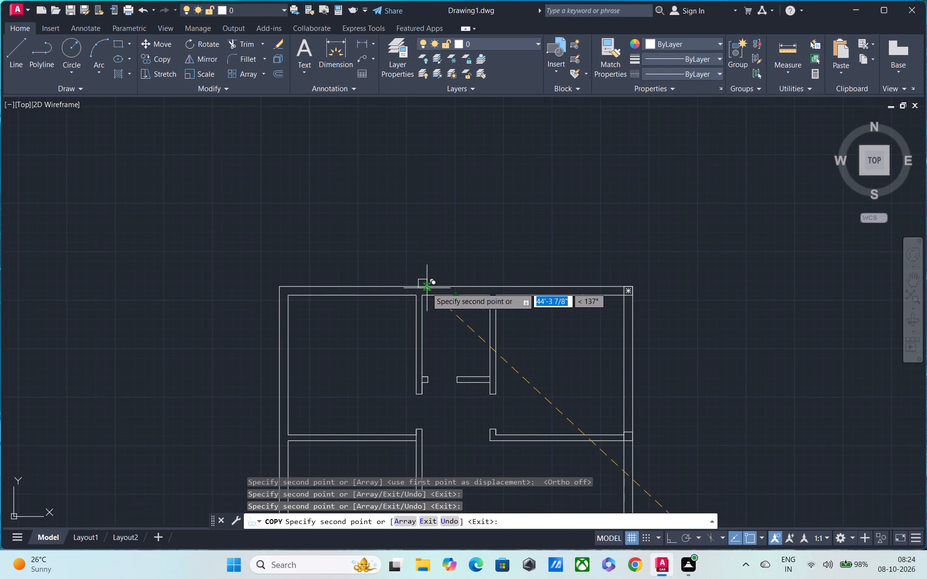
middle_drag(426, 288, 373, 290)
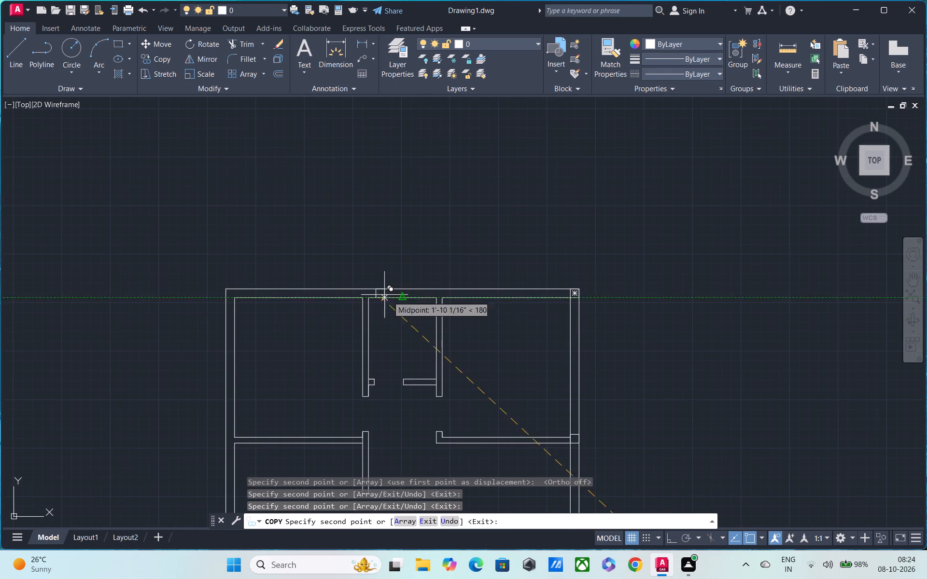
scroll(434, 299, up, 2)
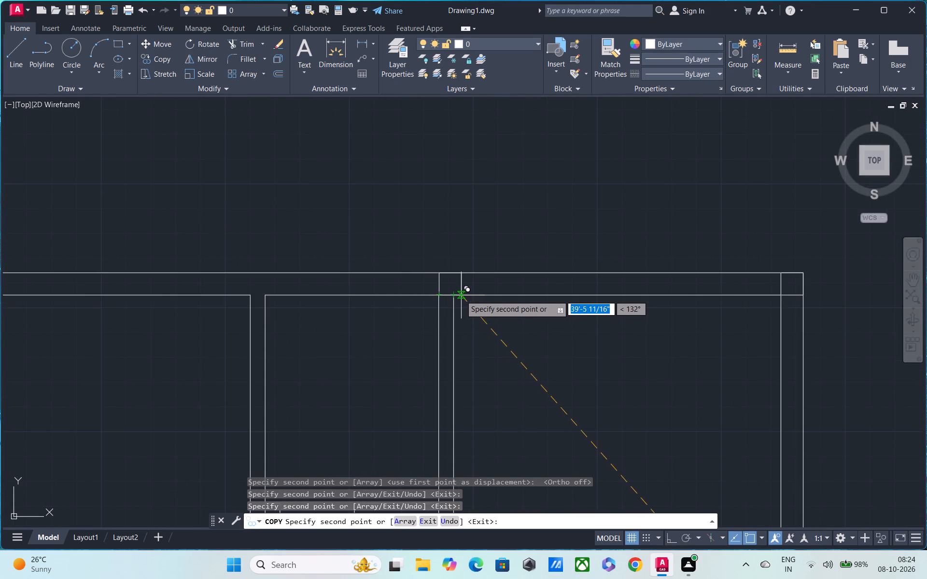
click(461, 295)
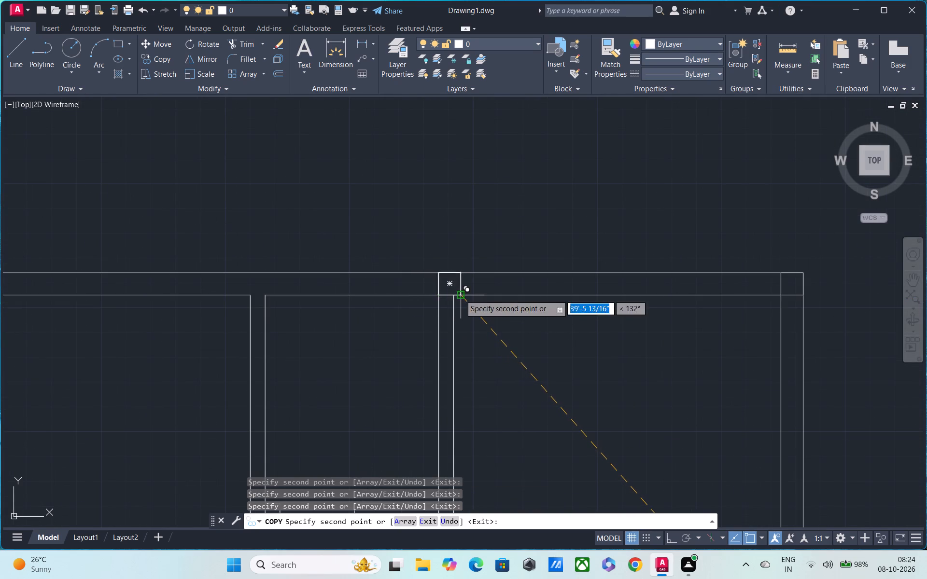
Place another copy in the top exterior wall above the left-hand vertical interior wall, flush with that wall's right face.
middle_drag(305, 301, 478, 300)
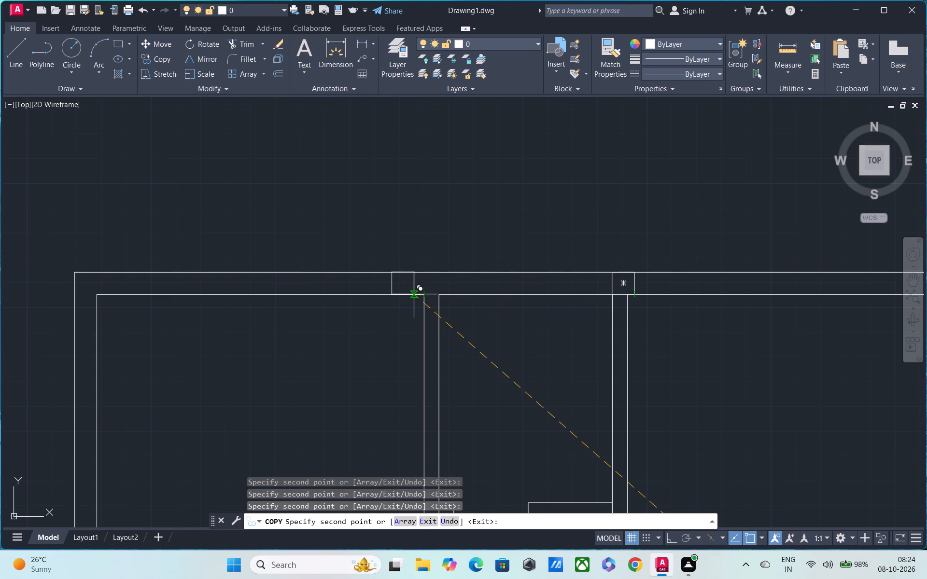
scroll(413, 285, up, 3)
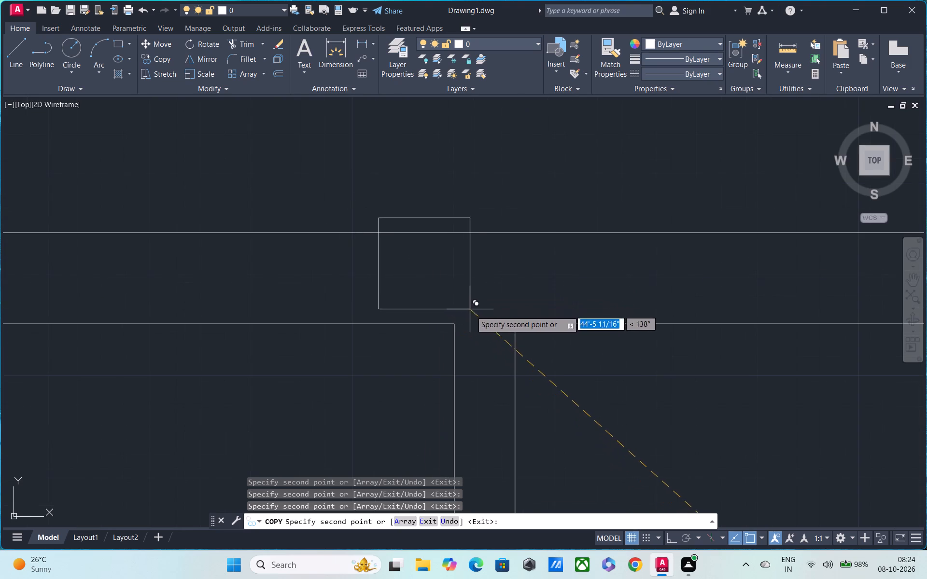
click(514, 324)
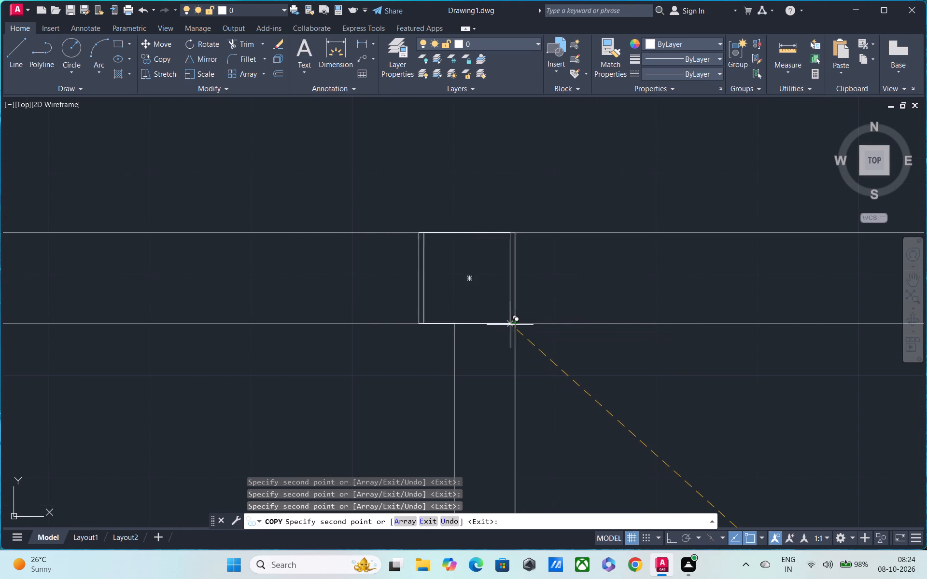
Place another copy of the square inside the upper-left corner of the exterior walls.
middle_drag(373, 302, 563, 300)
scroll(484, 300, down, 4)
middle_drag(384, 301, 439, 285)
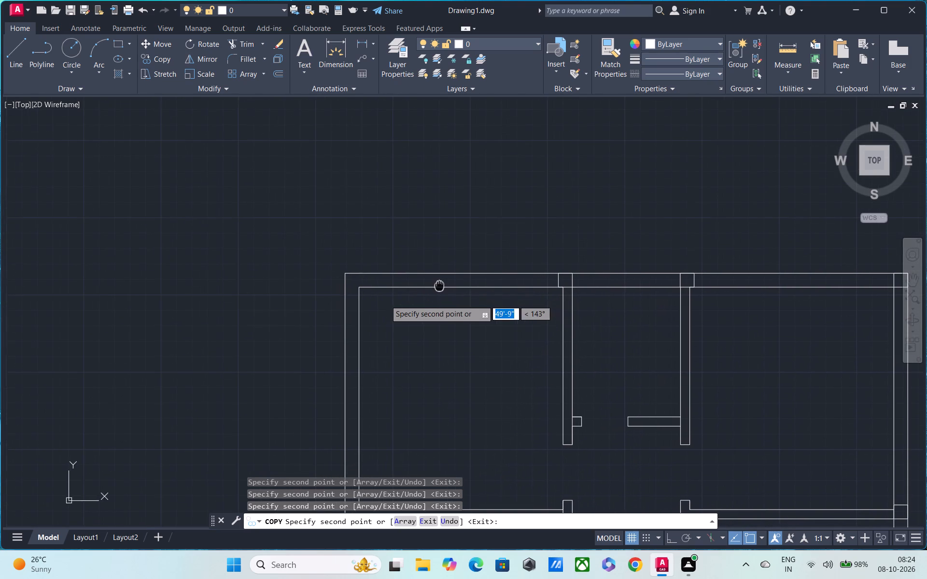
middle_drag(439, 285, 440, 285)
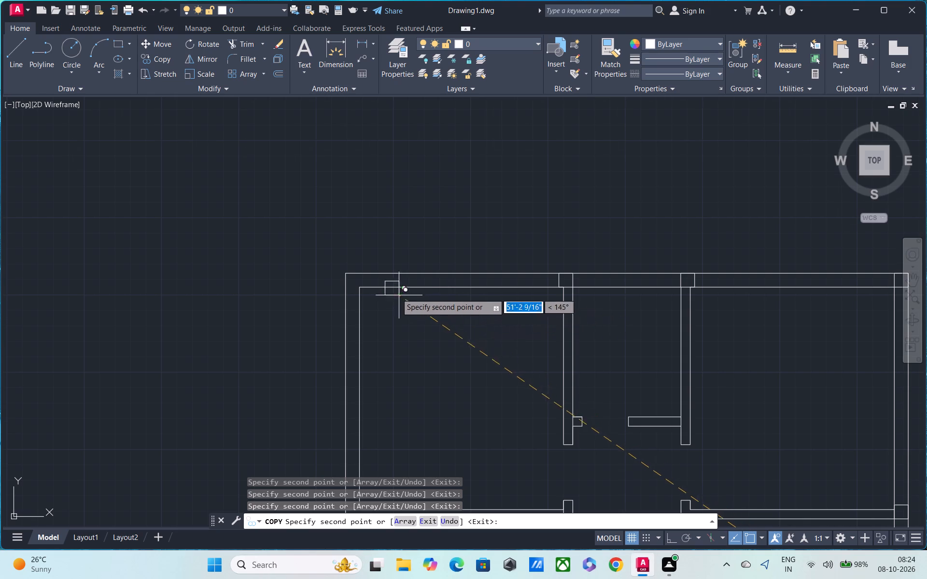
scroll(391, 289, up, 2)
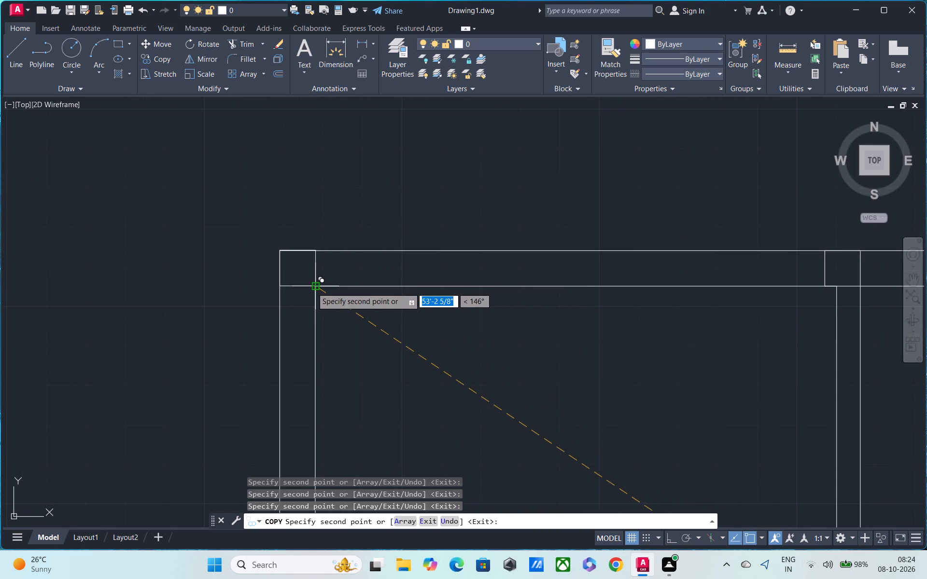
click(312, 288)
Place another copy in the left exterior wall where the upper horizontal interior wall meets it, flush with that wall's lower face.
scroll(302, 331, down, 1)
middle_drag(302, 326, 327, 275)
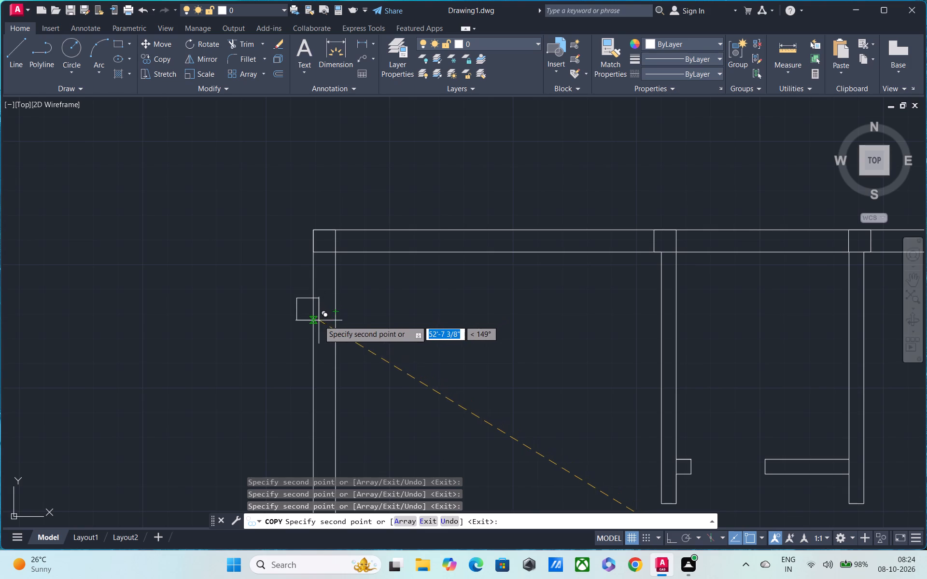
scroll(319, 320, down, 1)
middle_drag(313, 318, 320, 249)
scroll(338, 218, up, 2)
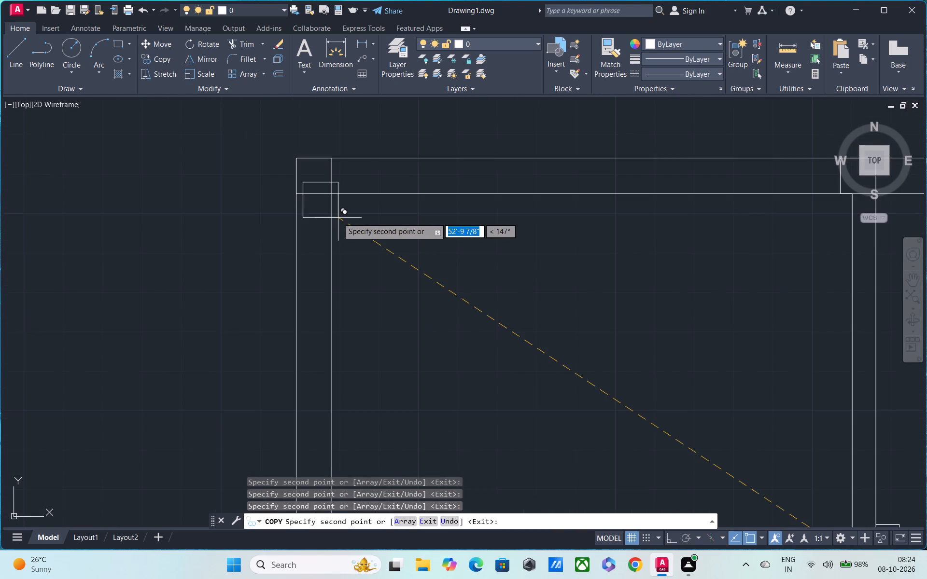
scroll(338, 218, down, 2)
middle_drag(330, 313, 330, 154)
scroll(329, 286, up, 2)
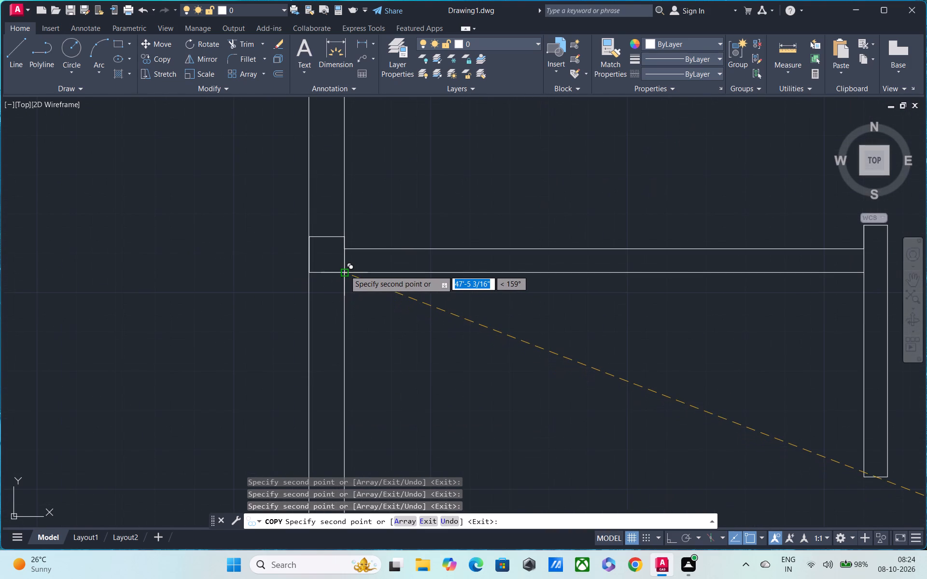
click(345, 270)
Place another copy at the right end of the upper-left horizontal interior wall, flush with that wall's lower face and the vertical wall's right face.
scroll(351, 311, down, 1)
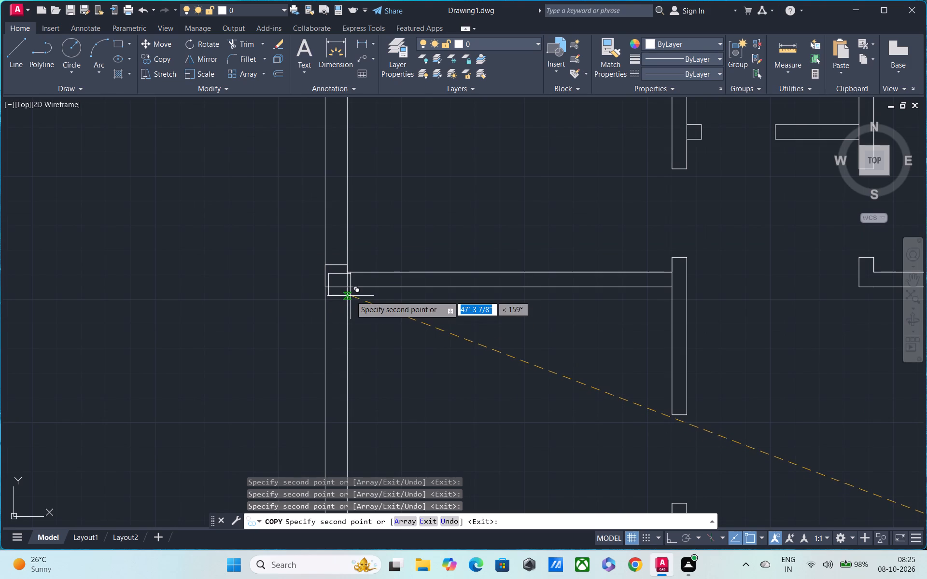
scroll(654, 288, up, 2)
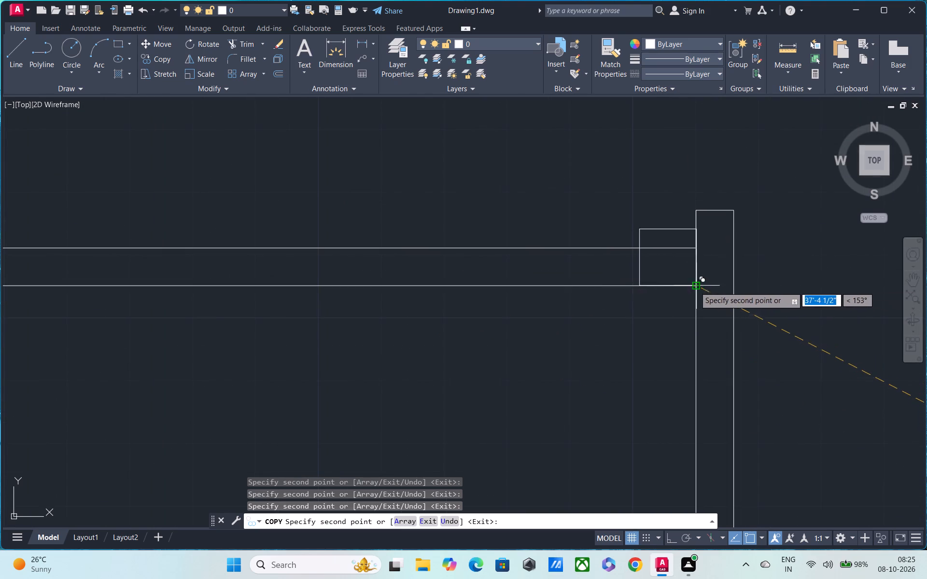
click(731, 288)
Place another copy at the right end of the lower-left horizontal interior wall, flush with its end and lower face.
scroll(692, 306, down, 2)
middle_drag(669, 305, 624, 228)
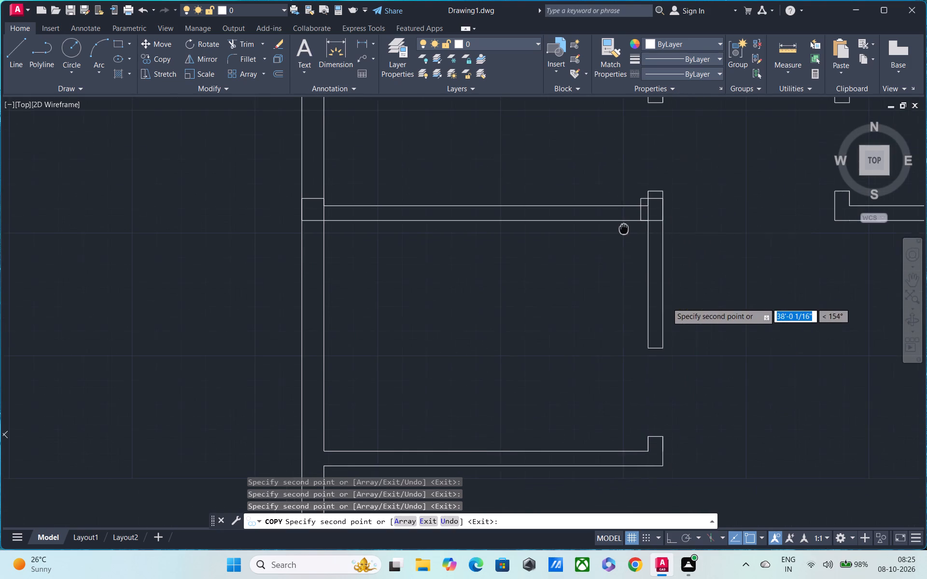
middle_drag(624, 228, 623, 227)
scroll(610, 215, down, 1)
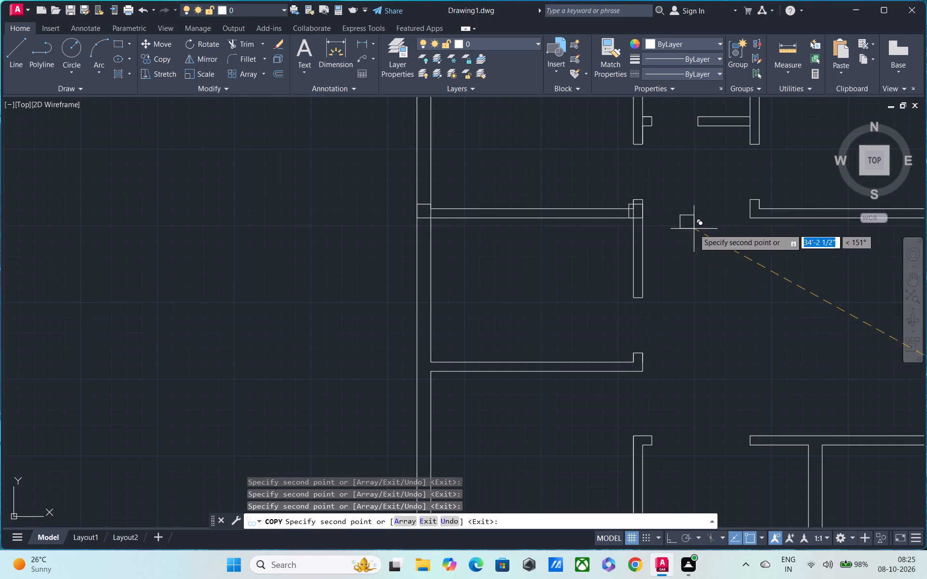
middle_drag(694, 229, 565, 202)
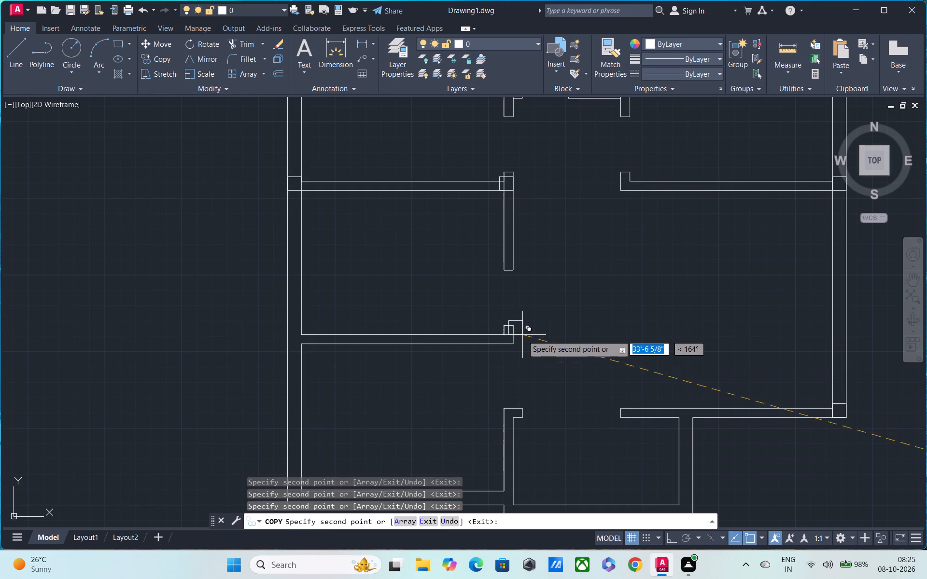
scroll(511, 340, up, 3)
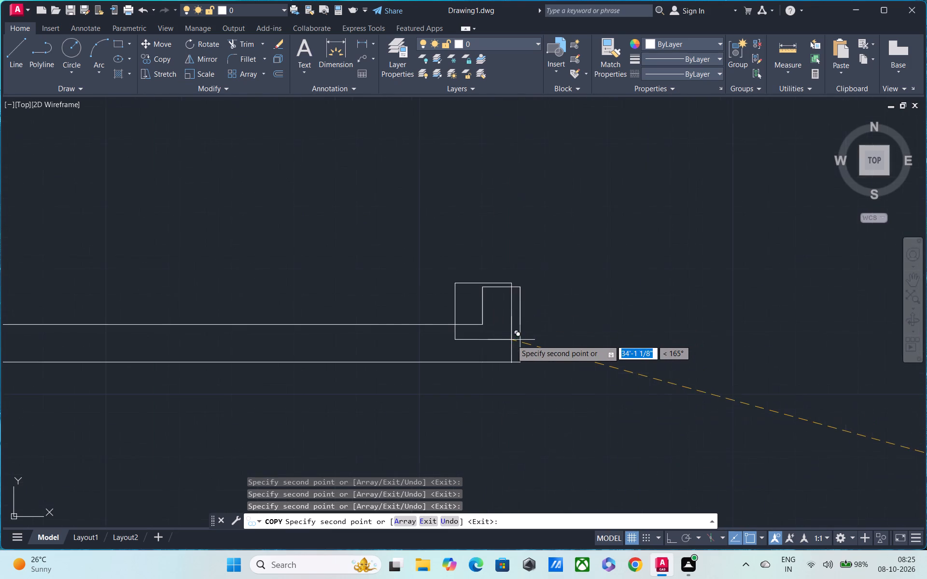
click(521, 360)
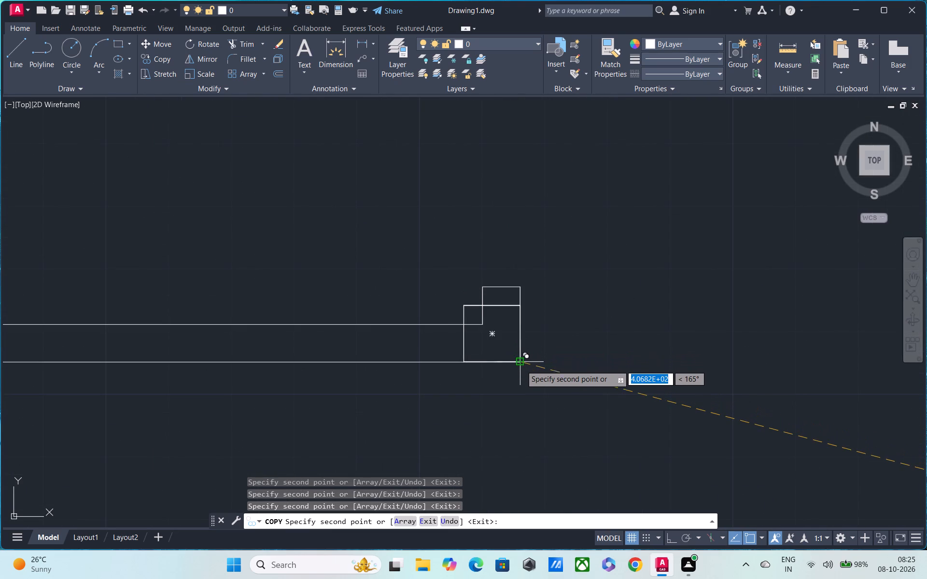
Place another copy where the left-hand vertical interior wall meets the bottom exterior wall, flush with the vertical wall's right face and exterior wall's outer face.
scroll(521, 380, down, 2)
middle_drag(516, 355, 475, 98)
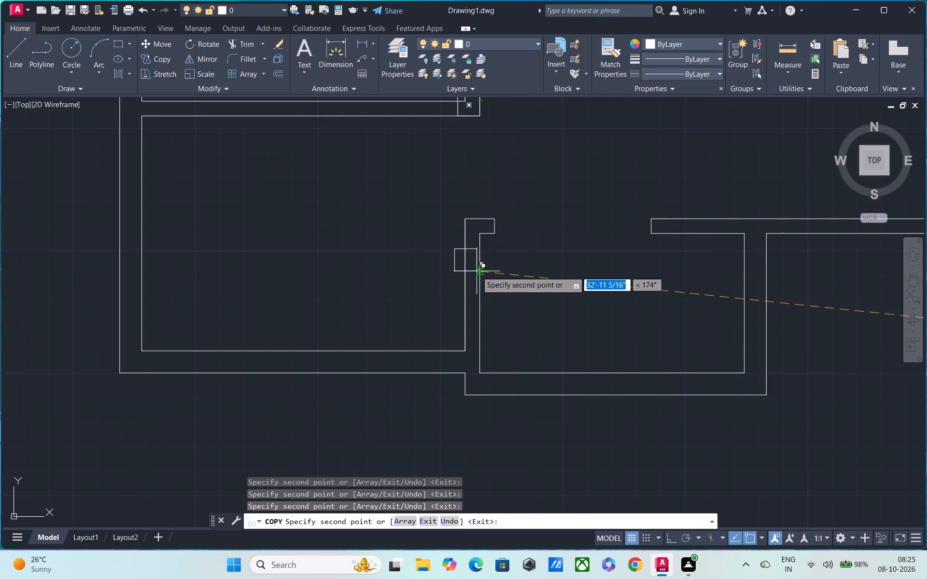
scroll(481, 371, up, 1)
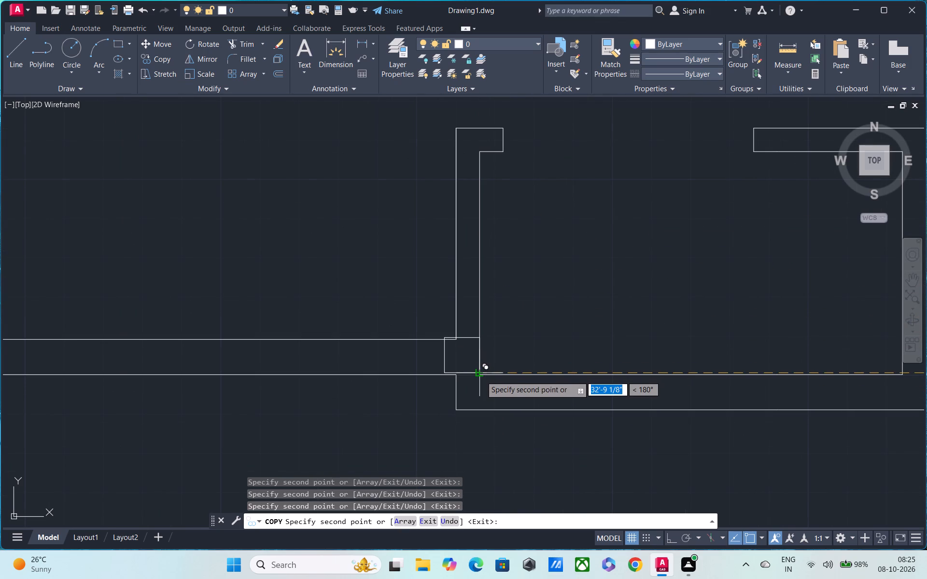
scroll(481, 376, up, 2)
click(476, 374)
Place another copy at the left end of the right-hand horizontal interior wall, flush with its end and lower face.
scroll(462, 364, down, 3)
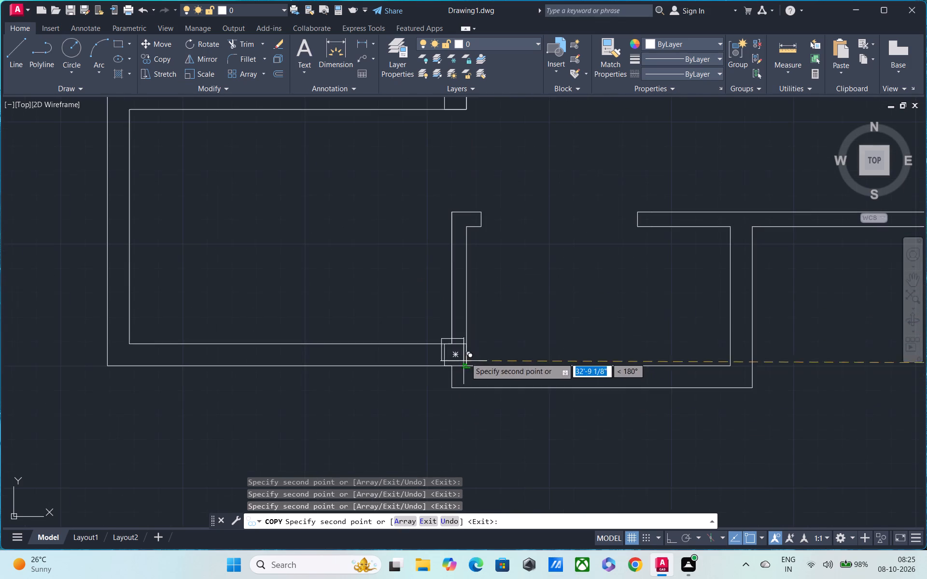
middle_drag(336, 296, 262, 288)
scroll(319, 291, down, 1)
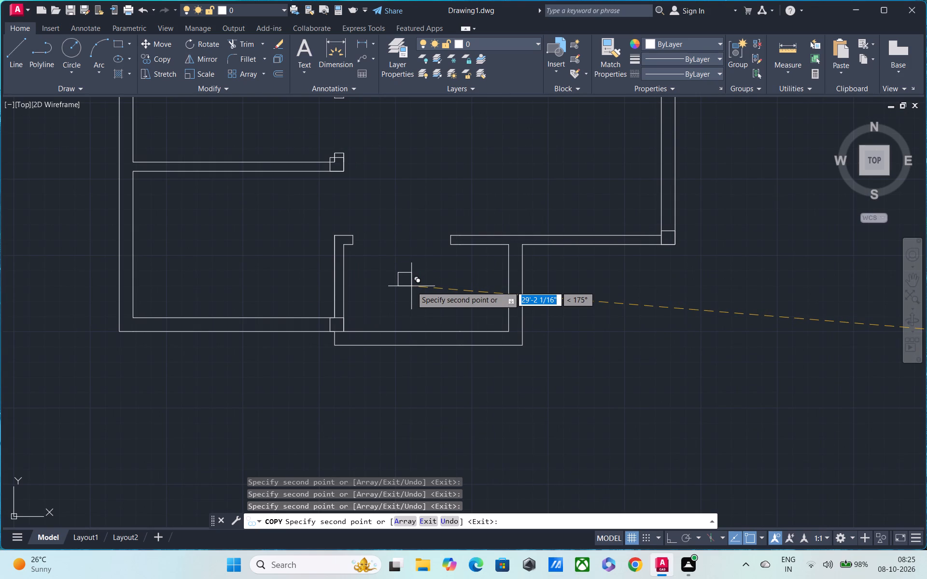
middle_drag(455, 251, 458, 324)
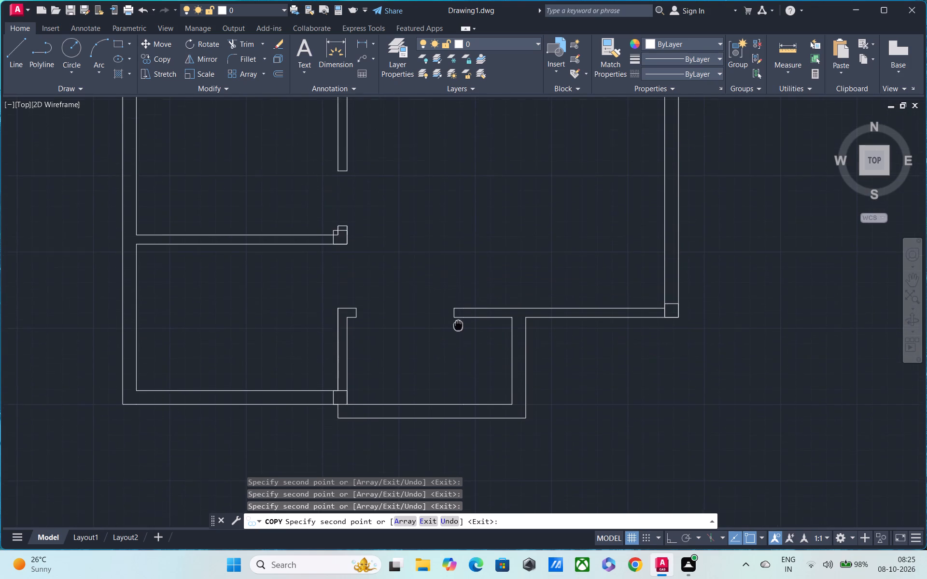
scroll(458, 293, down, 2)
scroll(458, 257, up, 2)
middle_drag(458, 229, 456, 279)
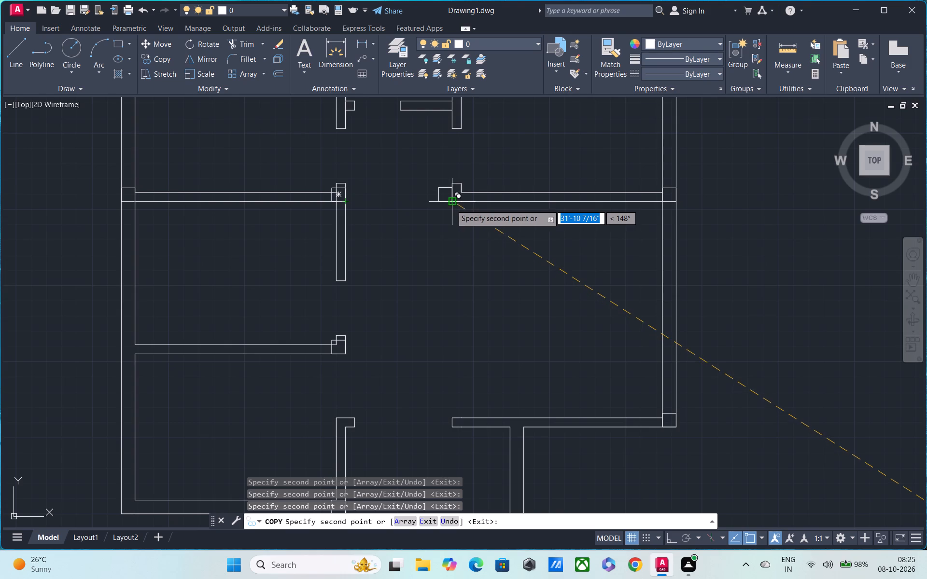
scroll(467, 203, up, 3)
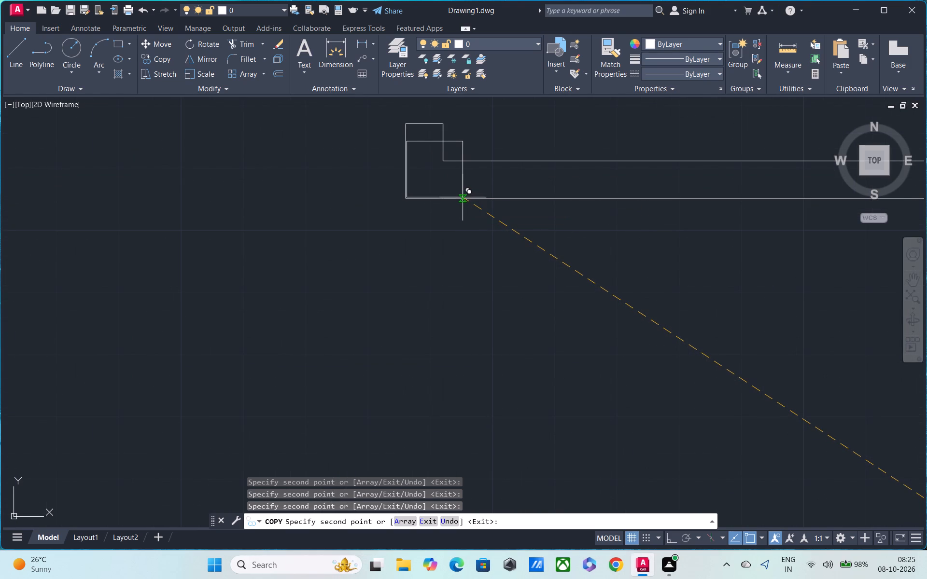
scroll(463, 197, up, 1)
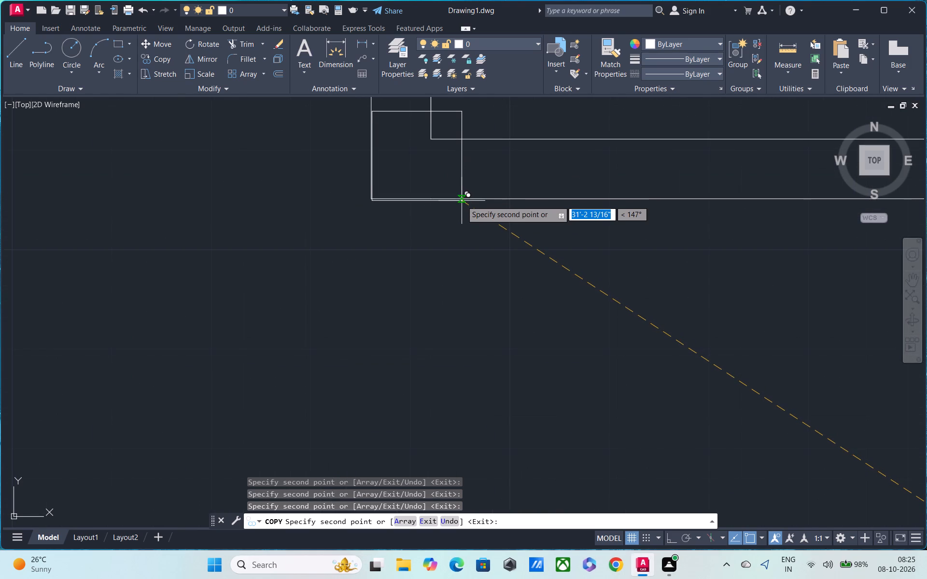
scroll(463, 215, down, 3)
middle_drag(465, 218, 464, 330)
scroll(463, 253, down, 2)
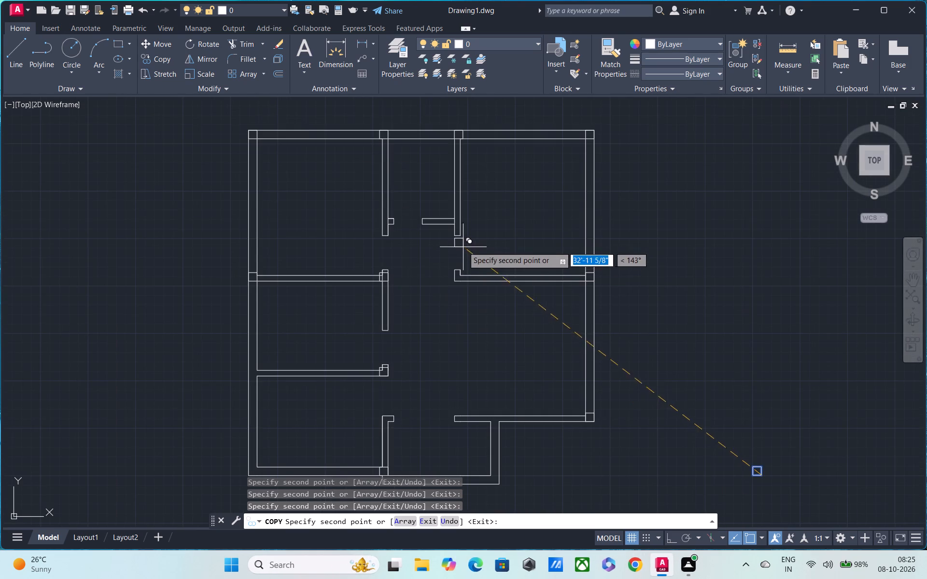
scroll(460, 155, up, 2)
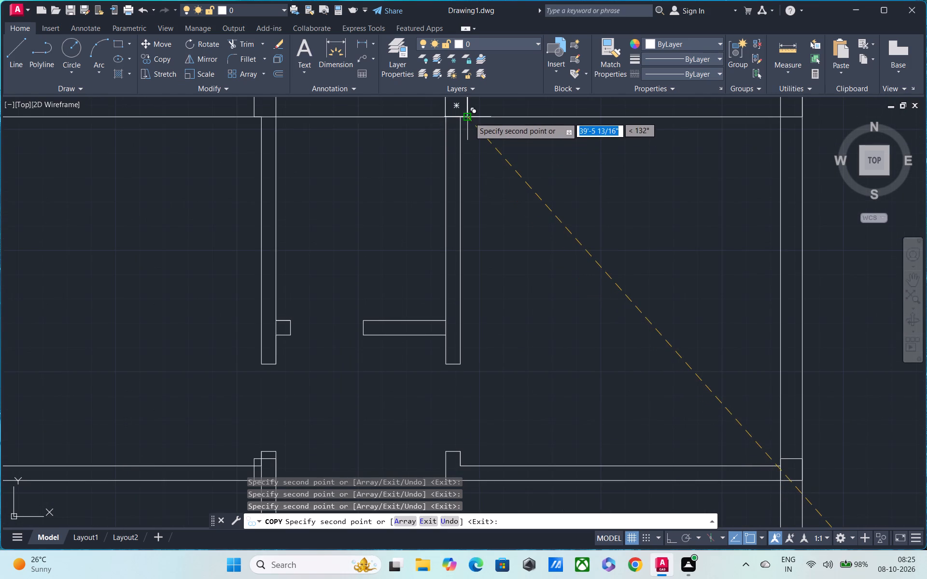
middle_drag(470, 348, 470, 207)
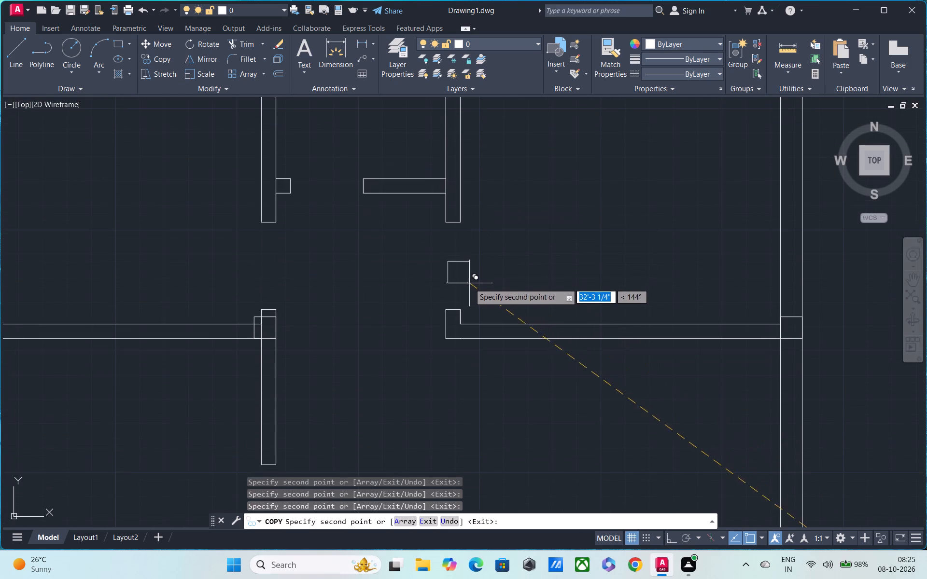
scroll(468, 240, up, 2)
middle_drag(463, 190, 462, 285)
scroll(463, 215, down, 2)
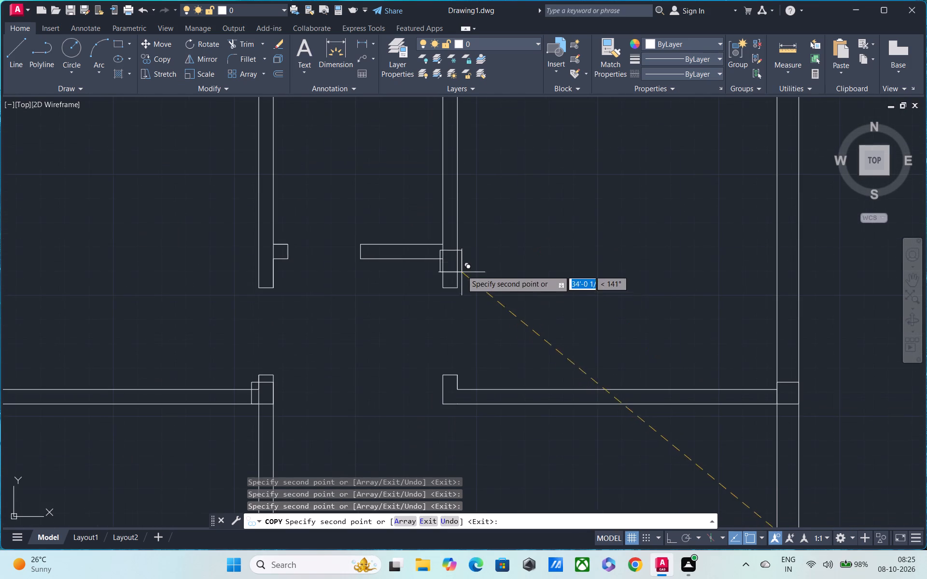
middle_drag(466, 267, 461, 340)
scroll(460, 306, down, 1)
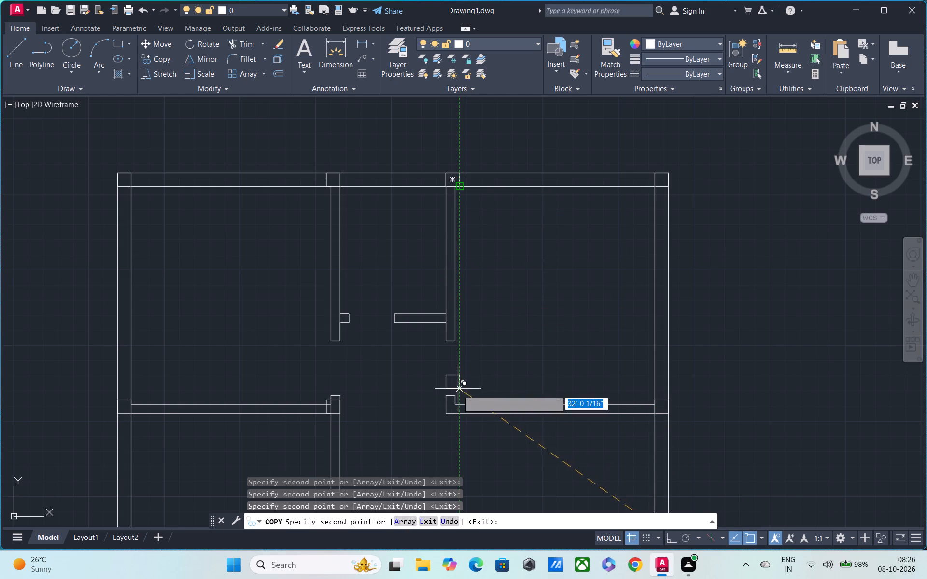
click(458, 413)
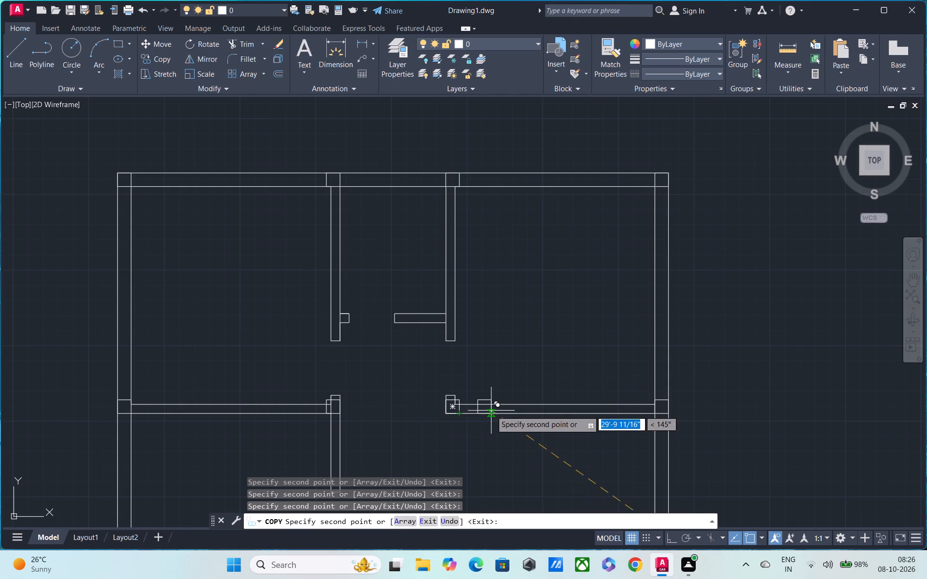
Place another copy at the left end of the lower-right horizontal wall beside the opening, vertically aligned with the square above and flush with the lower face.
middle_drag(491, 386, 473, 204)
scroll(473, 204, down, 1)
middle_drag(451, 334, 449, 284)
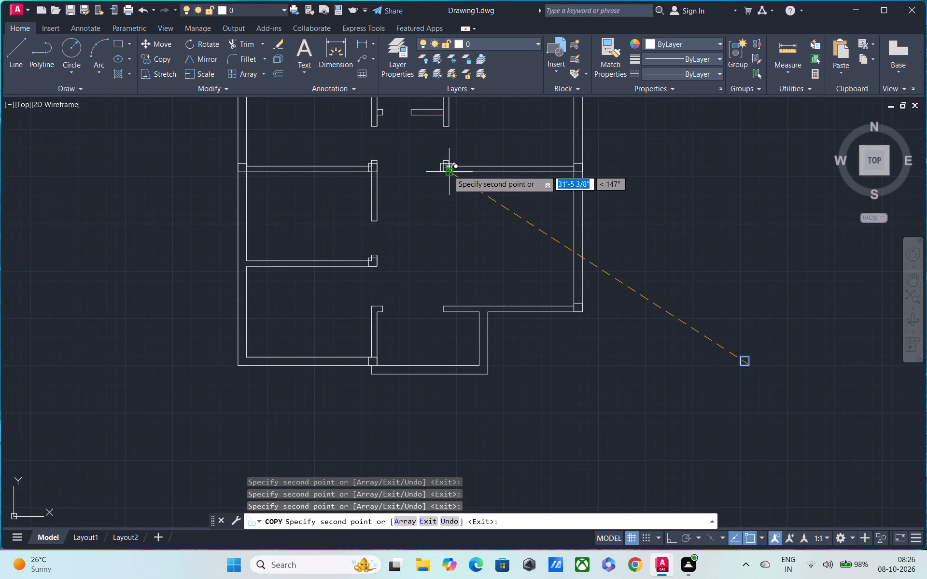
scroll(458, 195, up, 3)
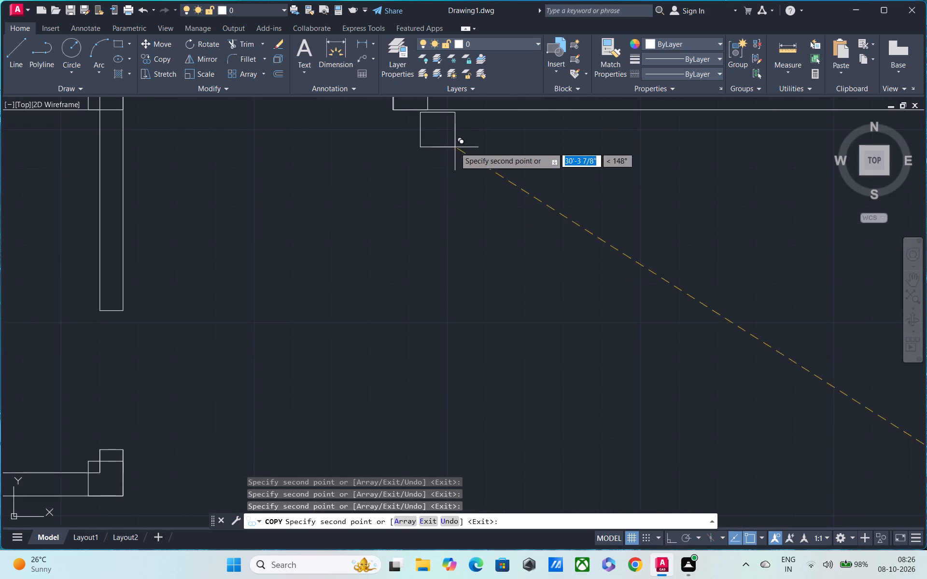
middle_drag(452, 148, 457, 255)
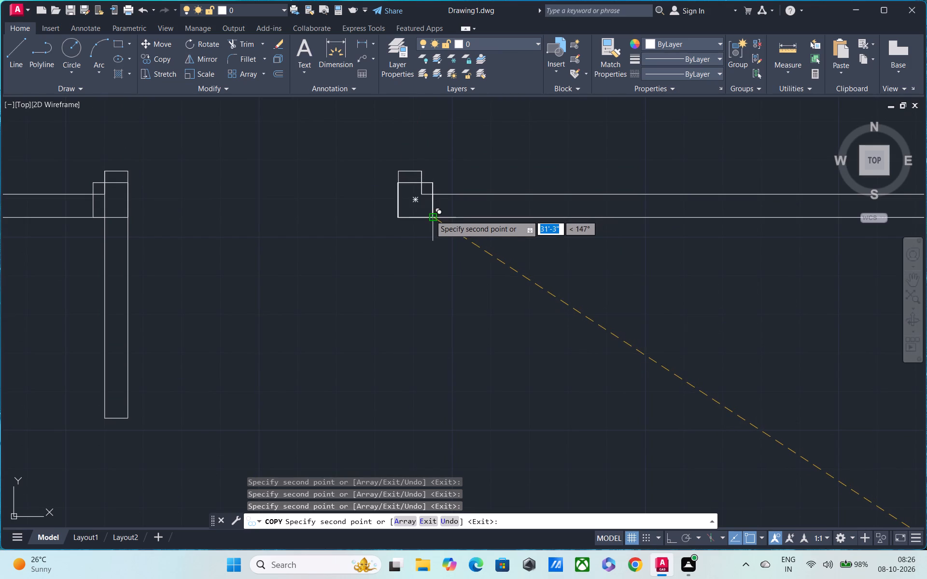
middle_drag(427, 370, 427, 186)
middle_drag(425, 362, 425, 291)
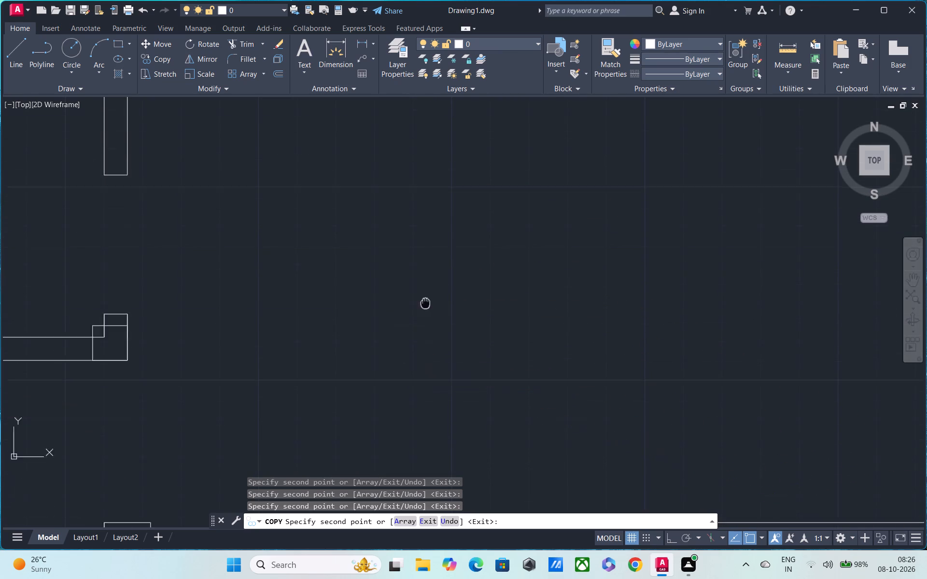
middle_drag(425, 291, 425, 167)
scroll(425, 170, down, 2)
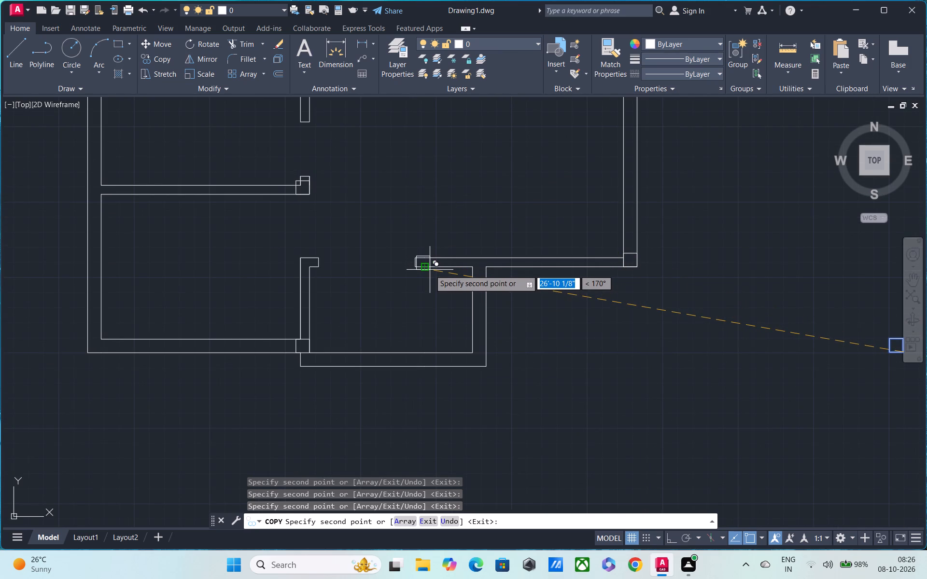
scroll(430, 270, down, 1)
middle_drag(431, 261, 429, 289)
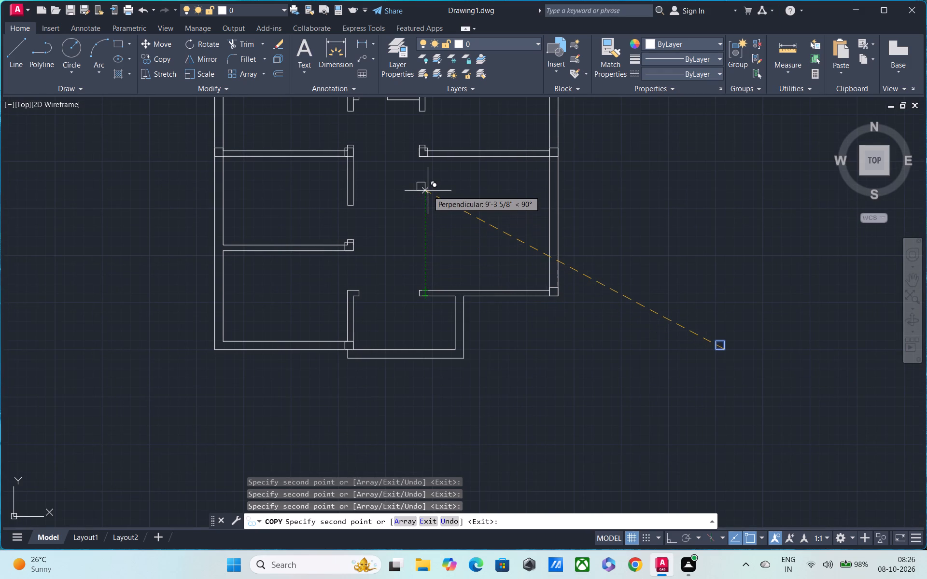
scroll(428, 191, up, 3)
middle_drag(431, 200, 431, 269)
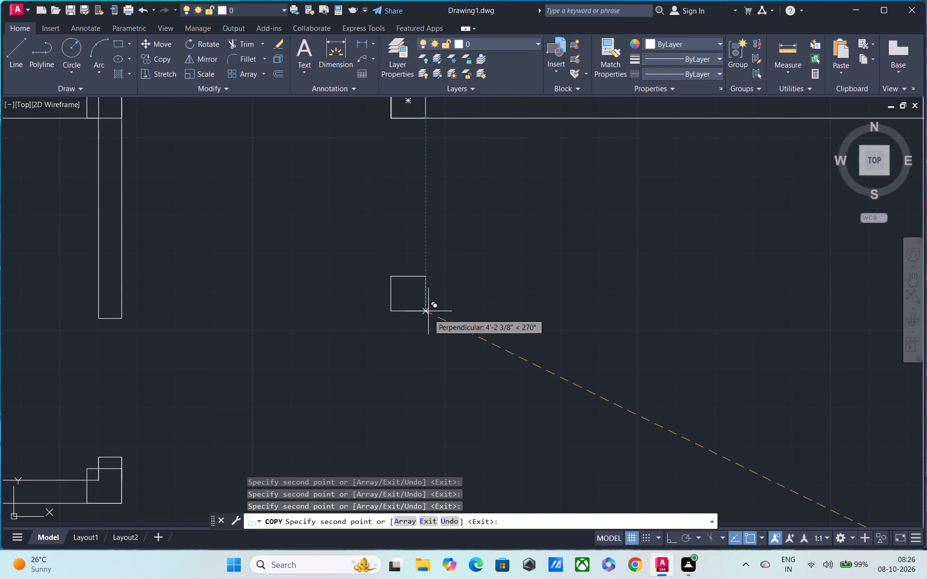
middle_drag(428, 320, 428, 178)
scroll(428, 329, down, 2)
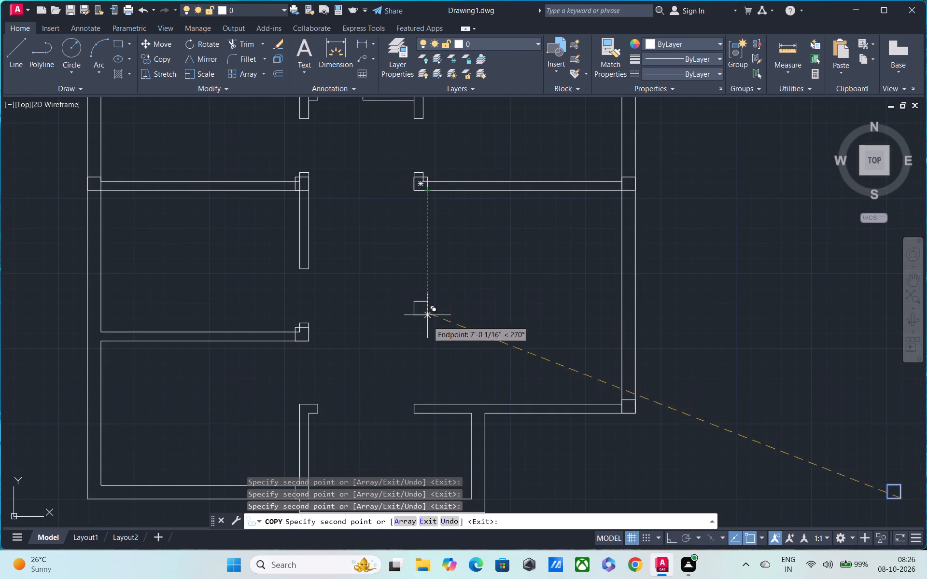
click(427, 414)
Place another copy of the square at the bottom-left exterior corner, flush with both outer wall faces.
scroll(398, 405, up, 2)
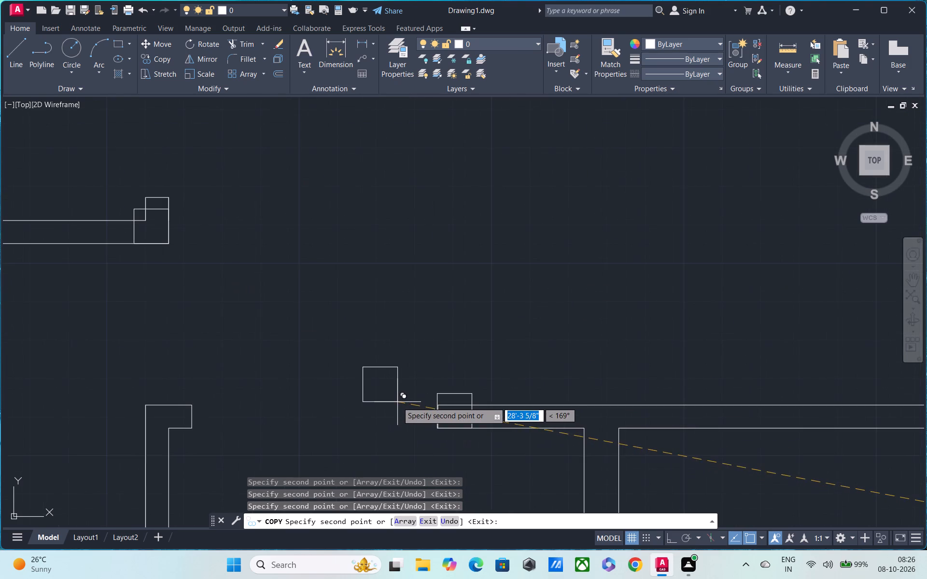
scroll(397, 402, up, 2)
scroll(488, 363, down, 1)
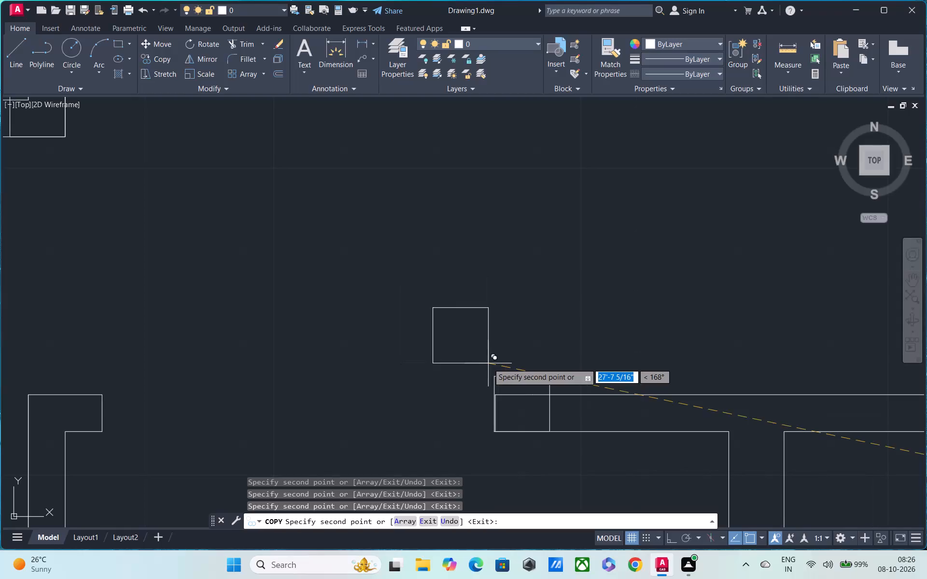
scroll(489, 358, down, 3)
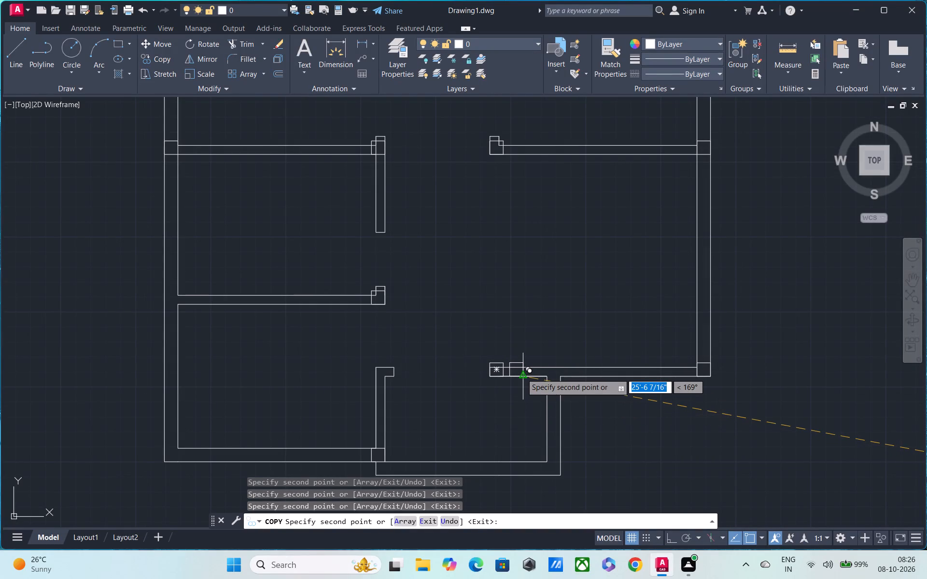
scroll(521, 373, down, 2)
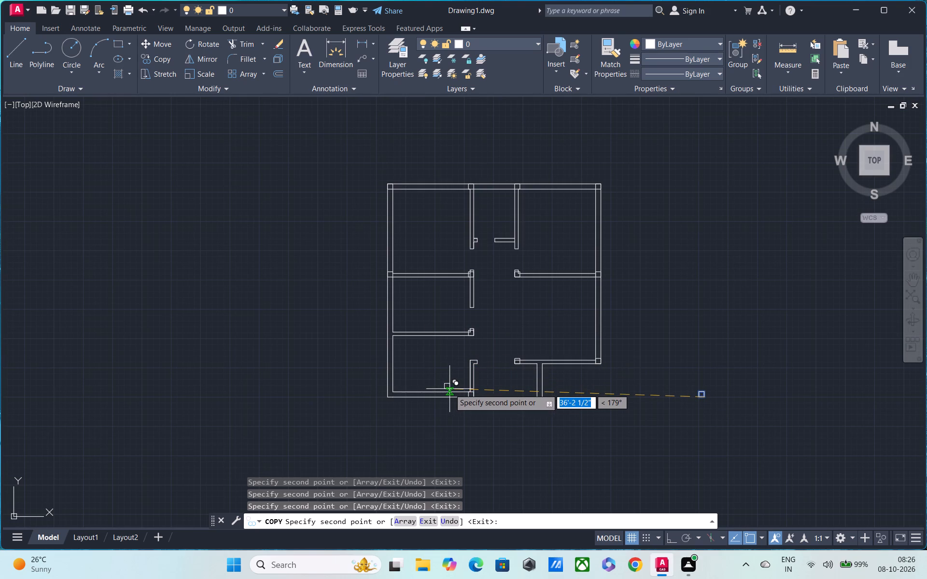
middle_drag(427, 397, 463, 361)
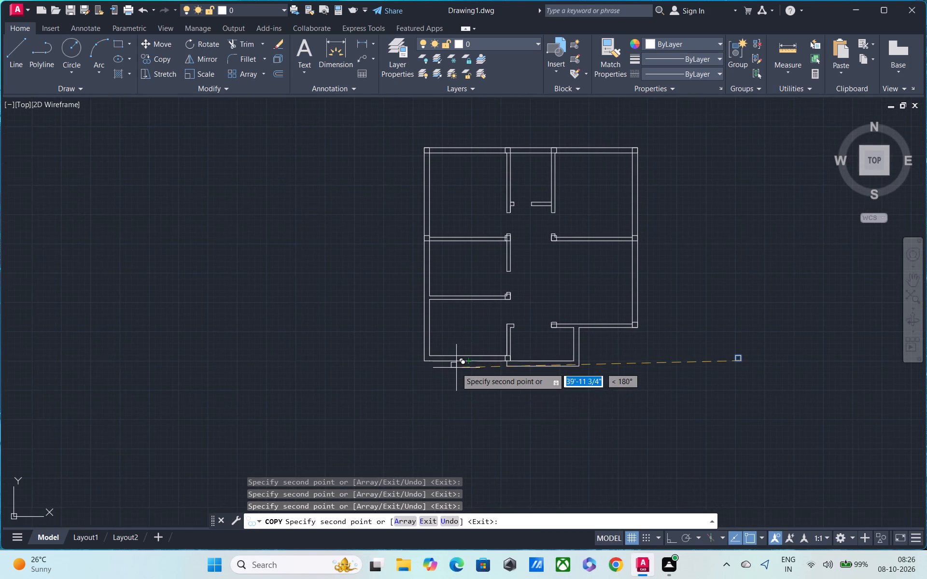
scroll(450, 367, up, 2)
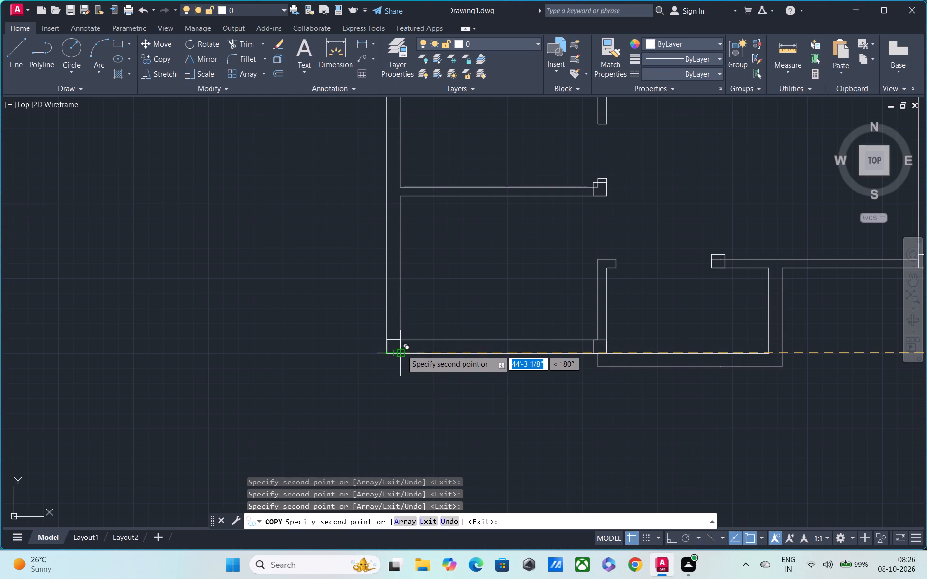
click(402, 350)
Place a final copy where the lower-left horizontal interior wall meets the left exterior wall, flush with the horizontal wall's lower face.
middle_drag(405, 292, 410, 363)
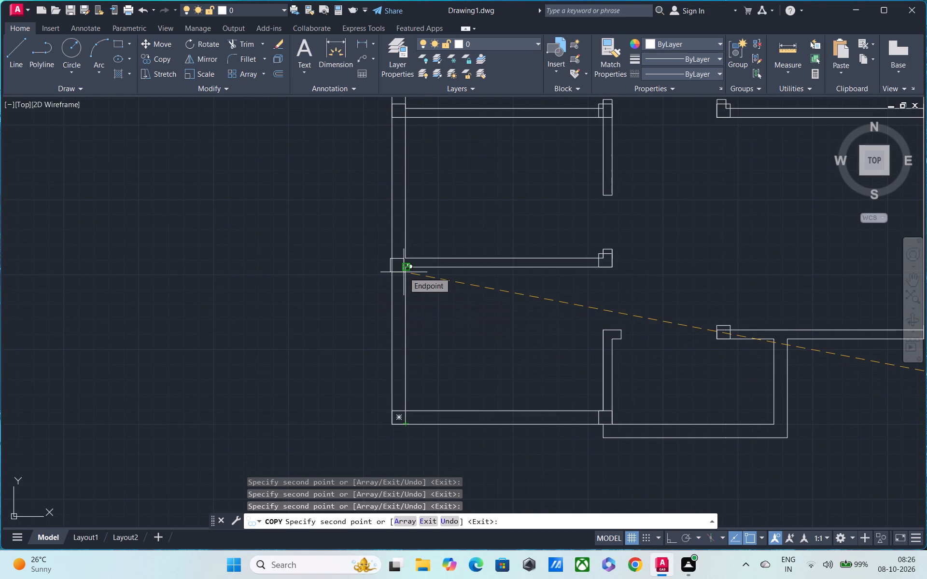
scroll(404, 272, up, 2)
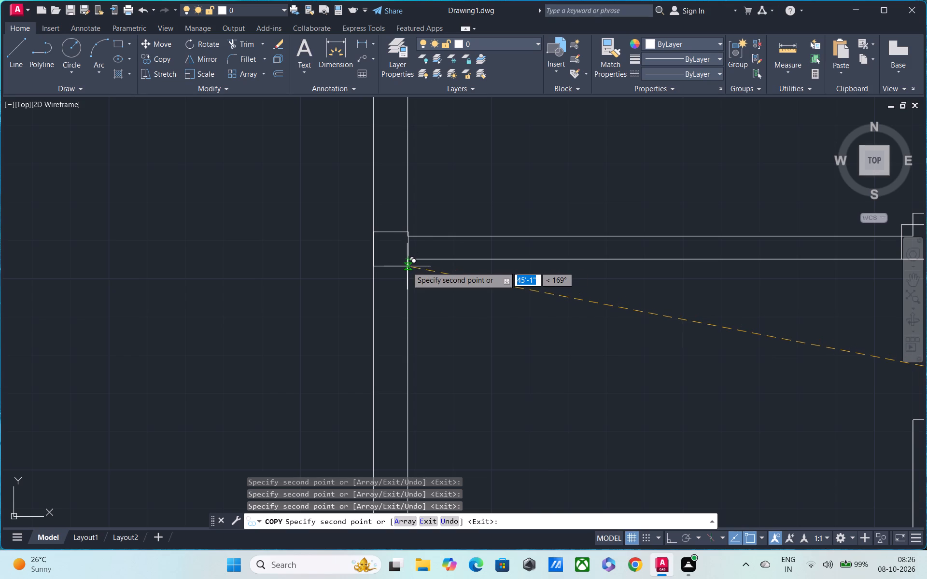
scroll(407, 266, up, 1)
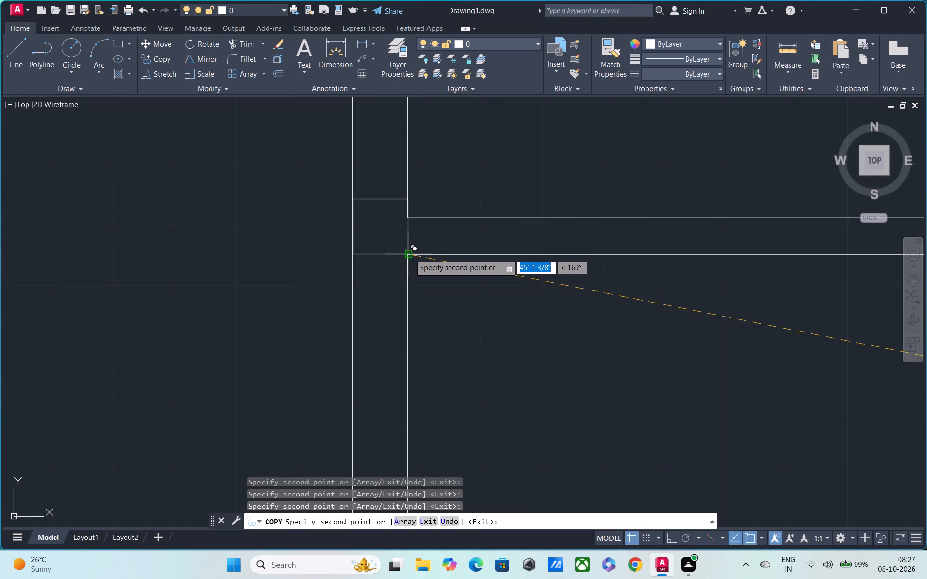
scroll(409, 254, down, 2)
click(409, 254)
scroll(400, 345, down, 3)
scroll(535, 377, up, 2)
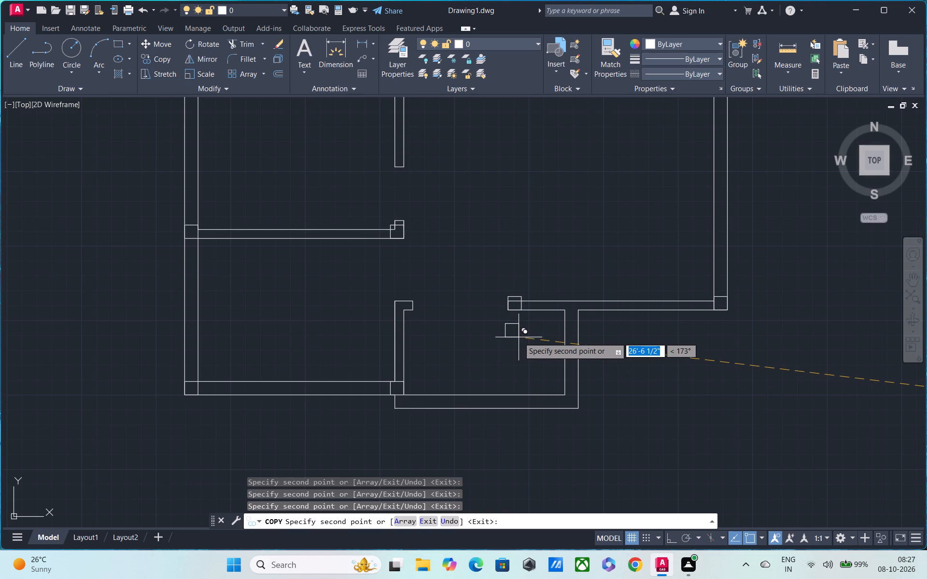
key(Escape)
key(Escape)
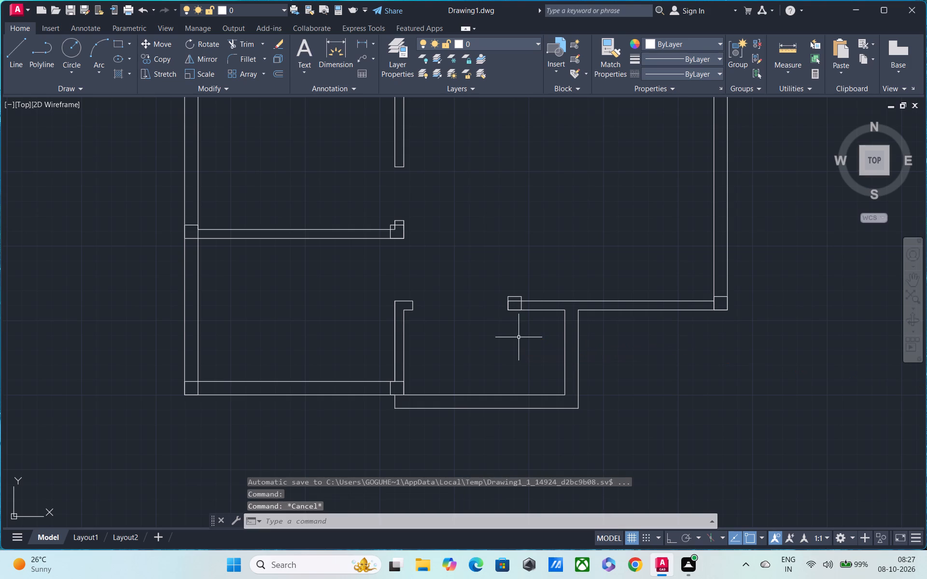
Start a line at the lower-left corner of the column at the left end of the lower-right horizontal wall.
text(L)
key(space)
scroll(497, 331, up, 1)
middle_drag(496, 330, 470, 493)
scroll(438, 375, down, 3)
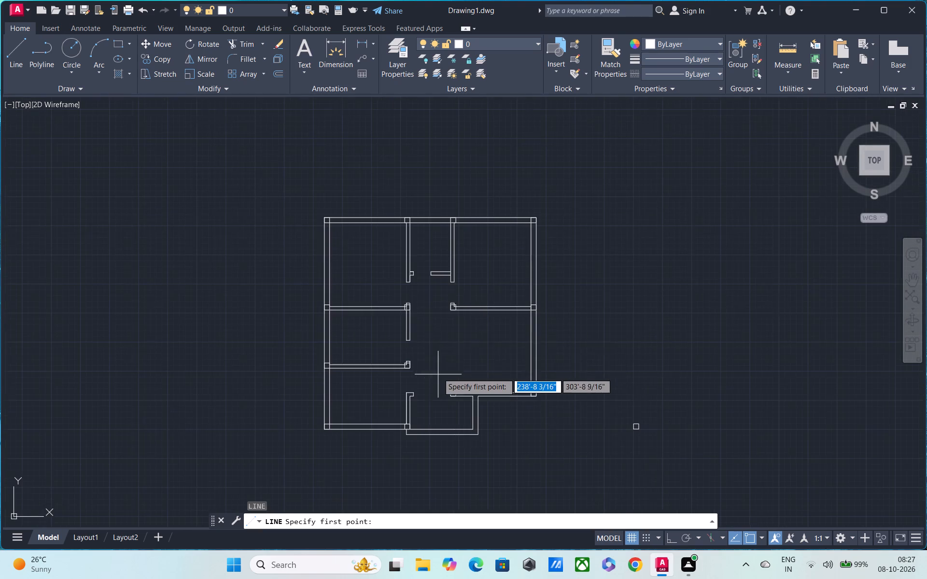
scroll(447, 398, up, 2)
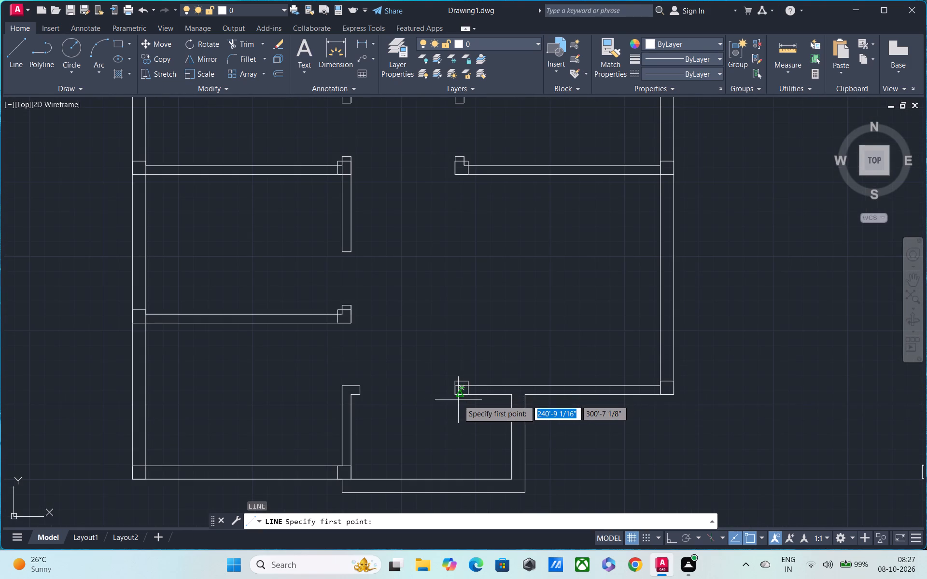
click(457, 397)
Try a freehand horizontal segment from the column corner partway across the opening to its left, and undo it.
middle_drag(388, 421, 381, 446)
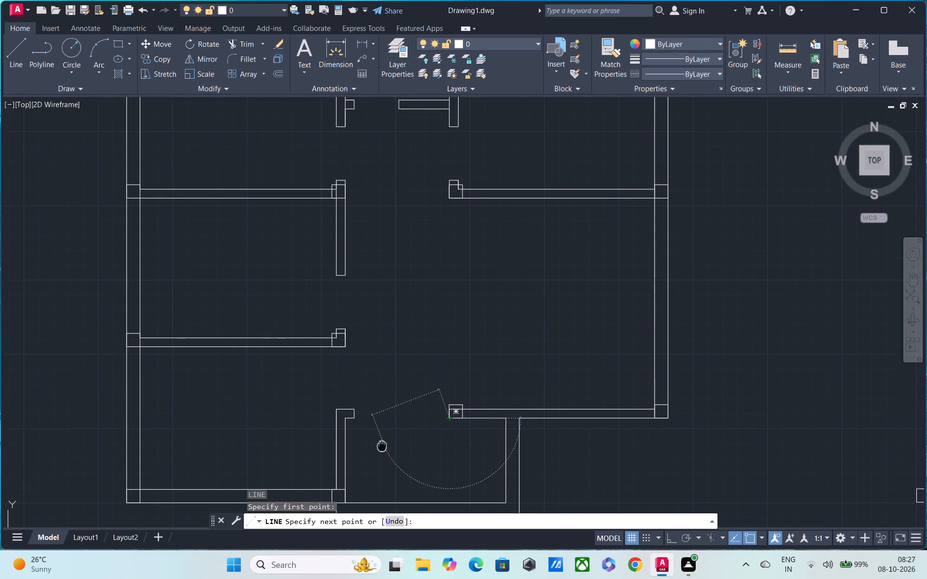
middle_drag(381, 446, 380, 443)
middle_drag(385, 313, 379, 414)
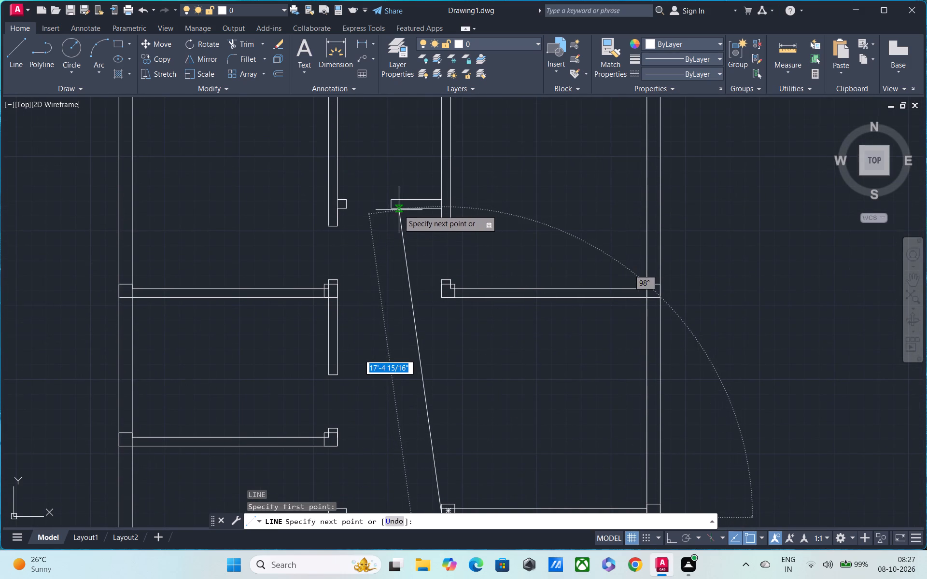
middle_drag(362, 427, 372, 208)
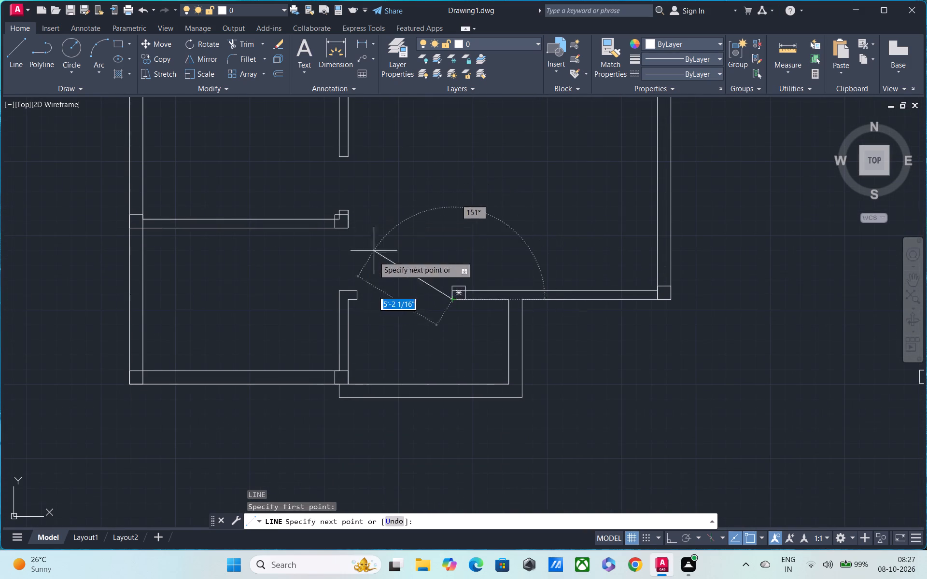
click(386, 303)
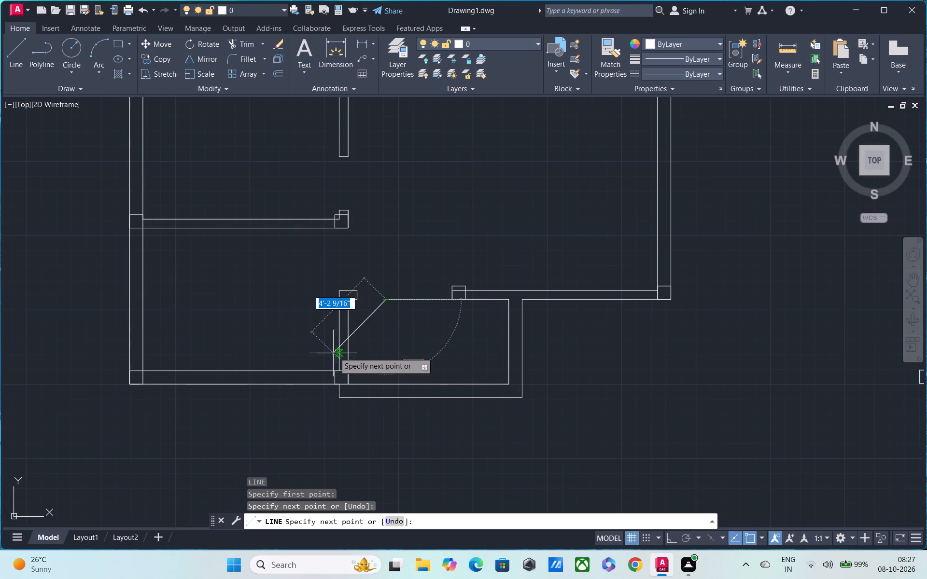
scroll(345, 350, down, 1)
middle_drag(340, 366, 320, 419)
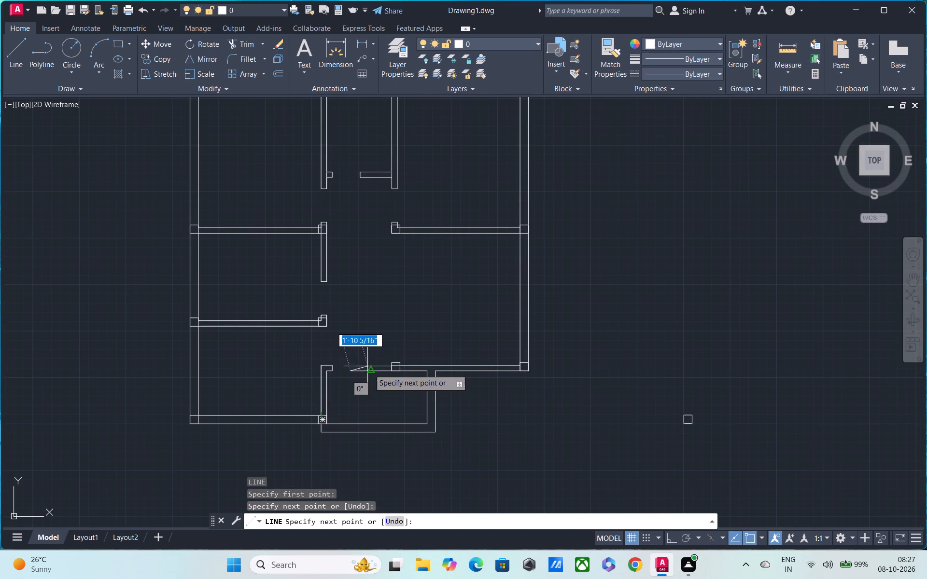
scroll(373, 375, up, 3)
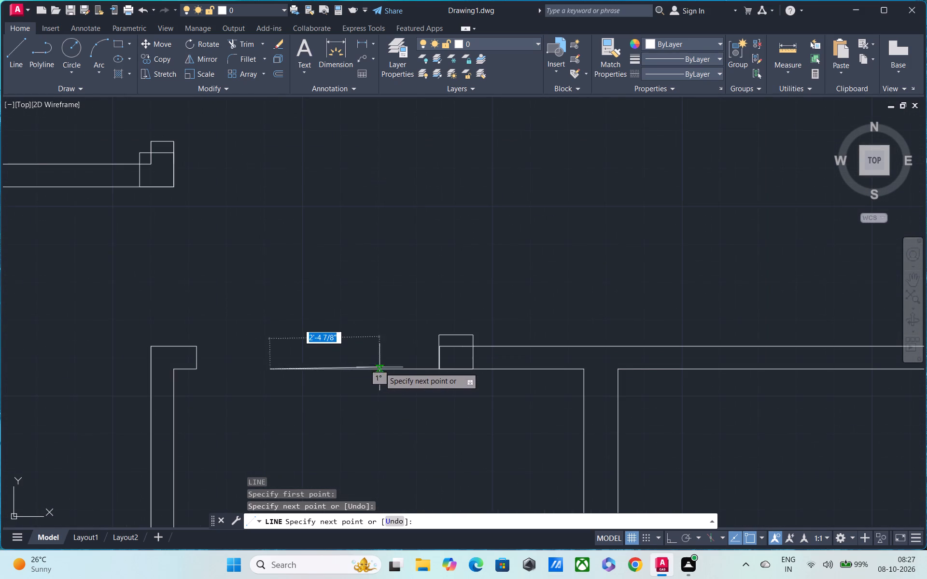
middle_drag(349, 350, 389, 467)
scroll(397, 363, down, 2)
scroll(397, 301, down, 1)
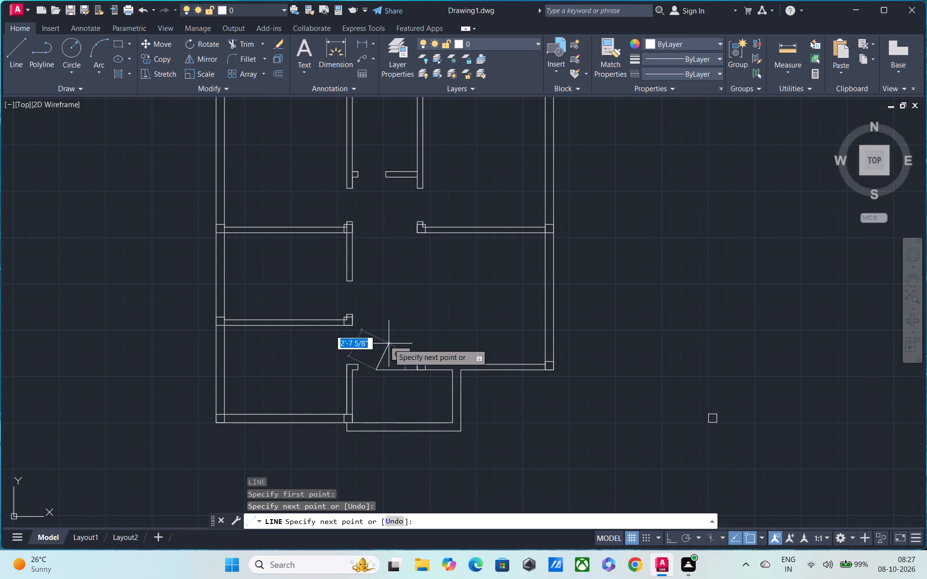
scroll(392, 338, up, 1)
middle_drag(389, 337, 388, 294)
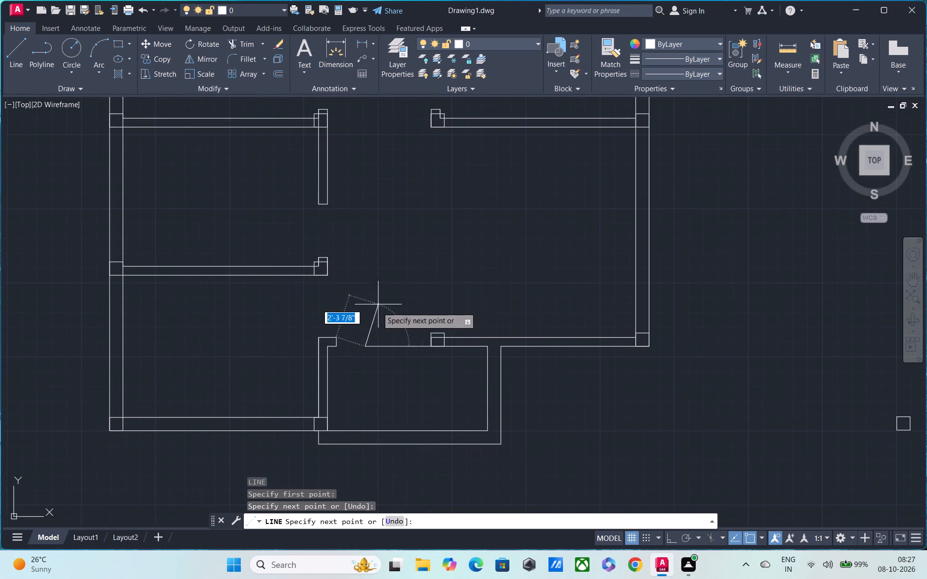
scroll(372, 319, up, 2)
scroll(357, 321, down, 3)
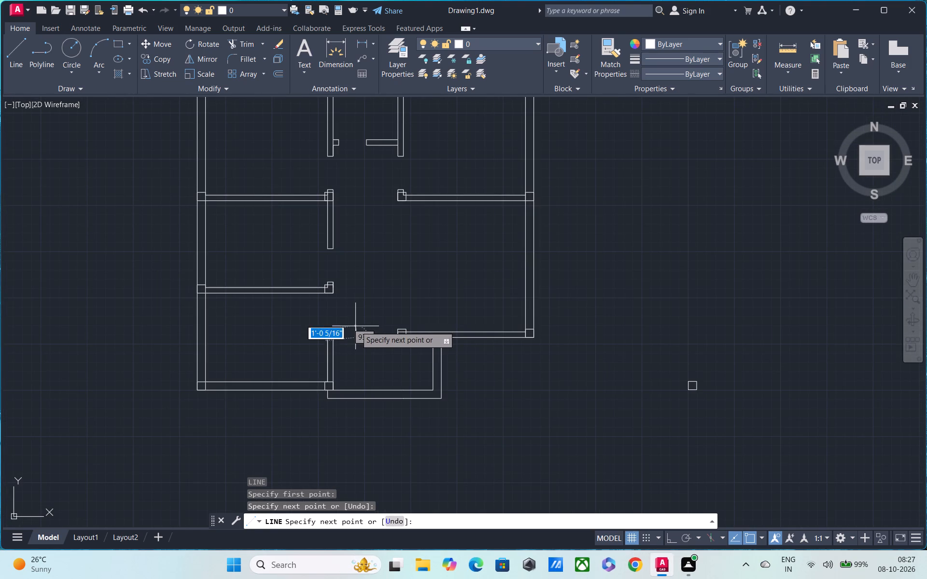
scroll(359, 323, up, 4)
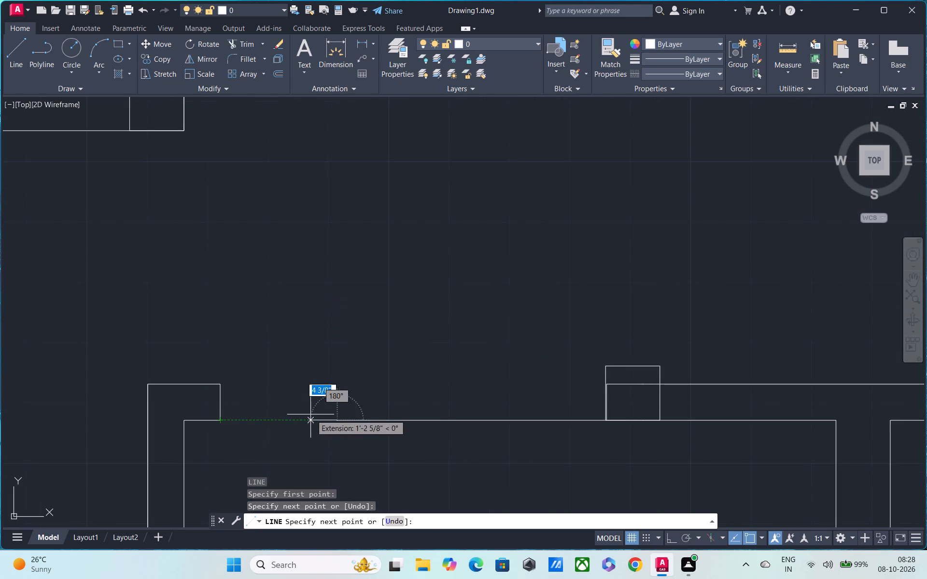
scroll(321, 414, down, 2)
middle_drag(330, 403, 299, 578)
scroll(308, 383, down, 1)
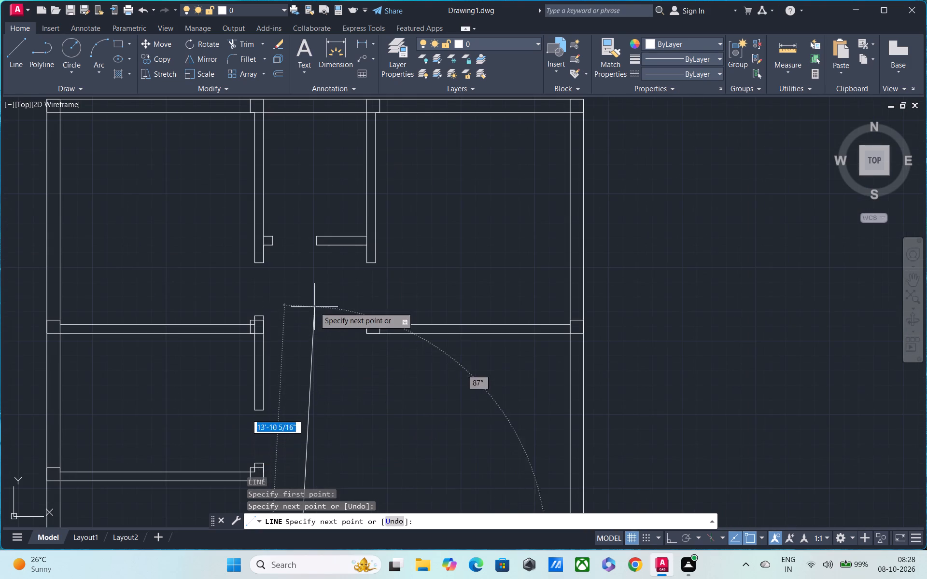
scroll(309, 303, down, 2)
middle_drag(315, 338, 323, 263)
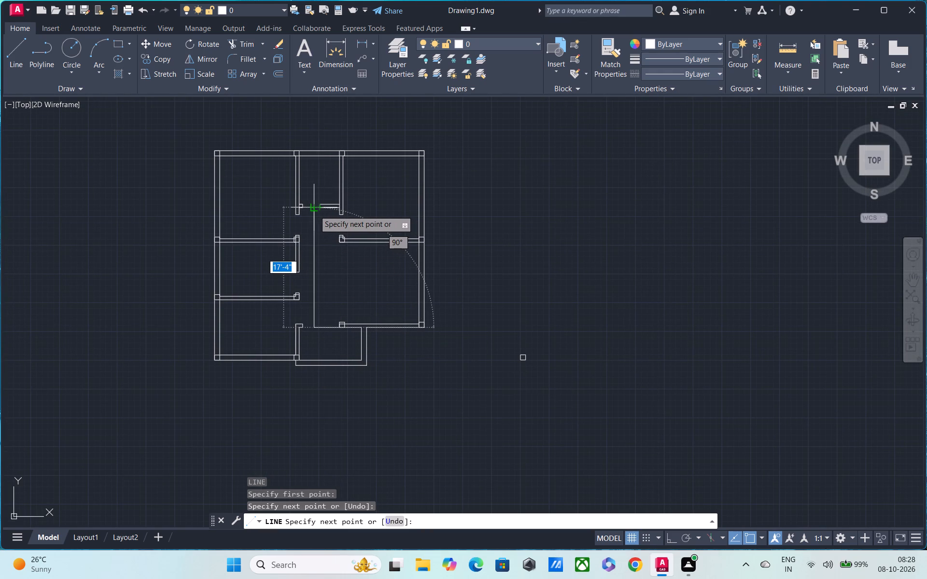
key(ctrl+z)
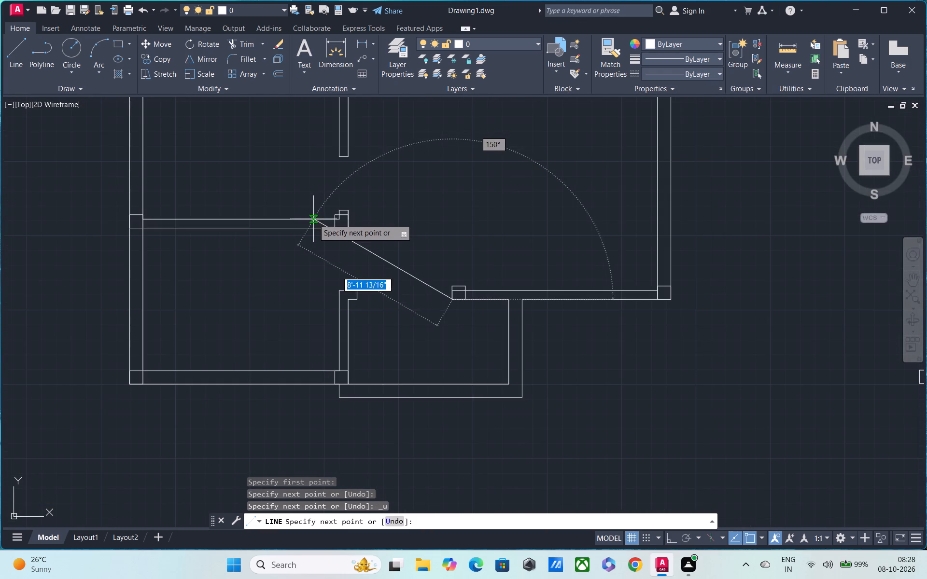
With Ortho on, draw the lower wall-face line 2'-10" left from the column, aligned with the left end of the short upper wall.
scroll(326, 221, down, 2)
middle_drag(363, 219, 359, 295)
scroll(359, 219, up, 3)
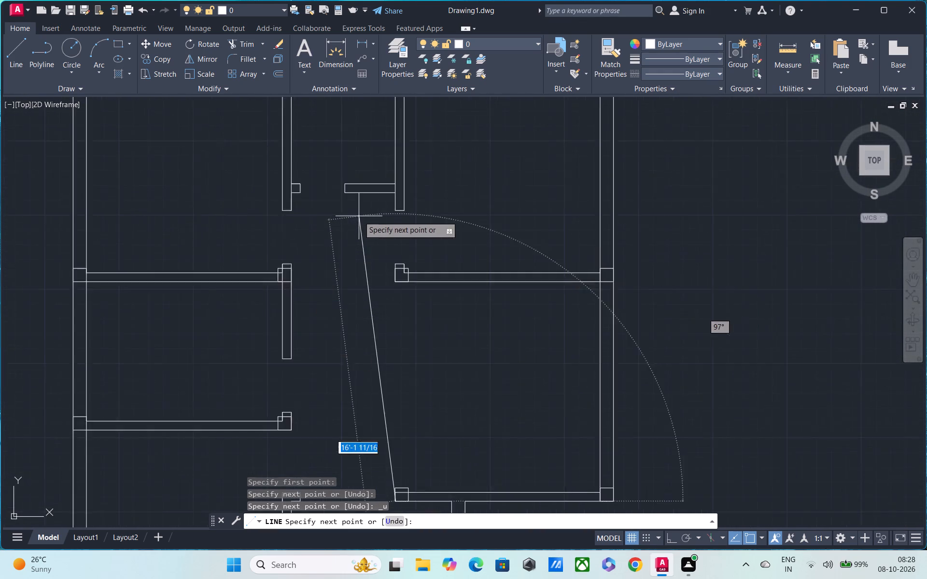
middle_drag(337, 317, 345, 236)
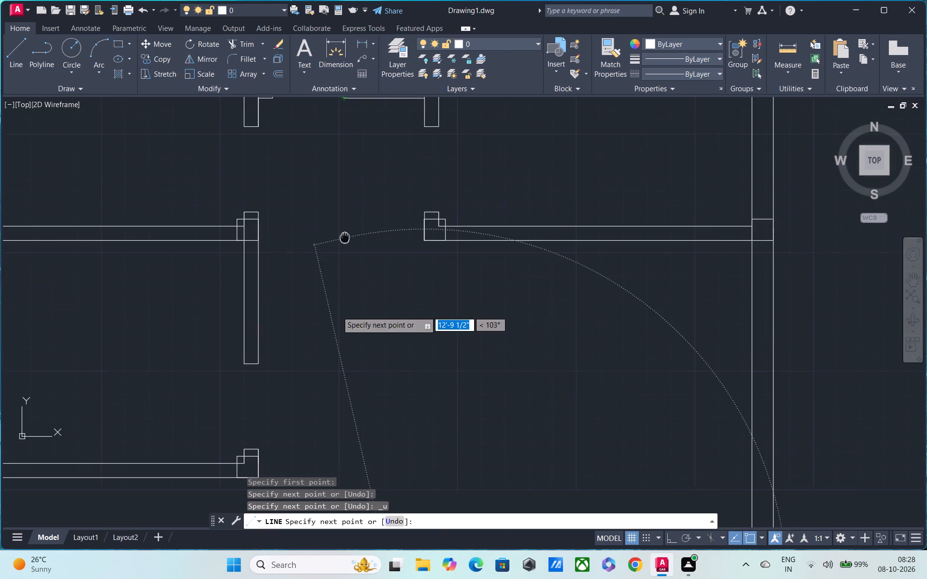
middle_drag(345, 236, 345, 235)
scroll(341, 408, down, 2)
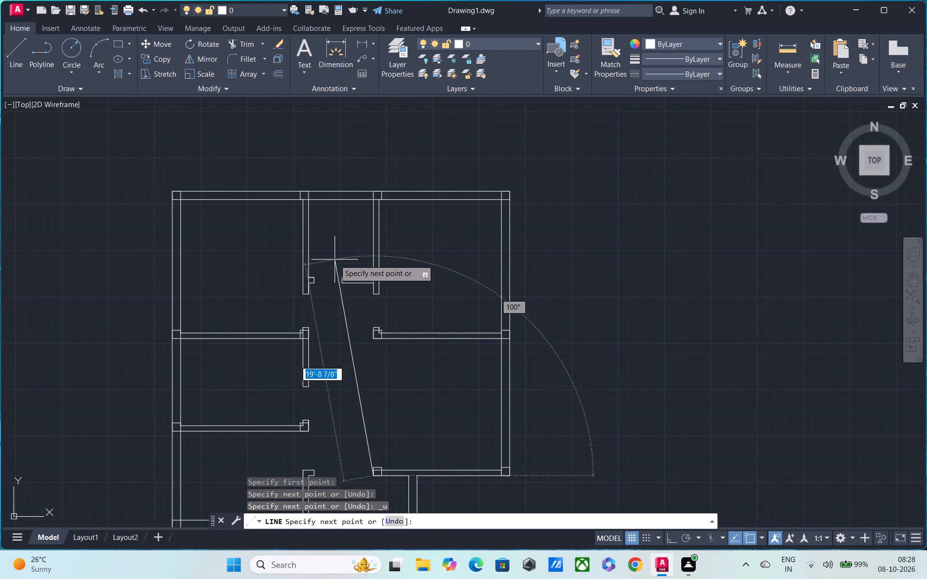
scroll(335, 286, down, 1)
middle_drag(335, 273, 343, 212)
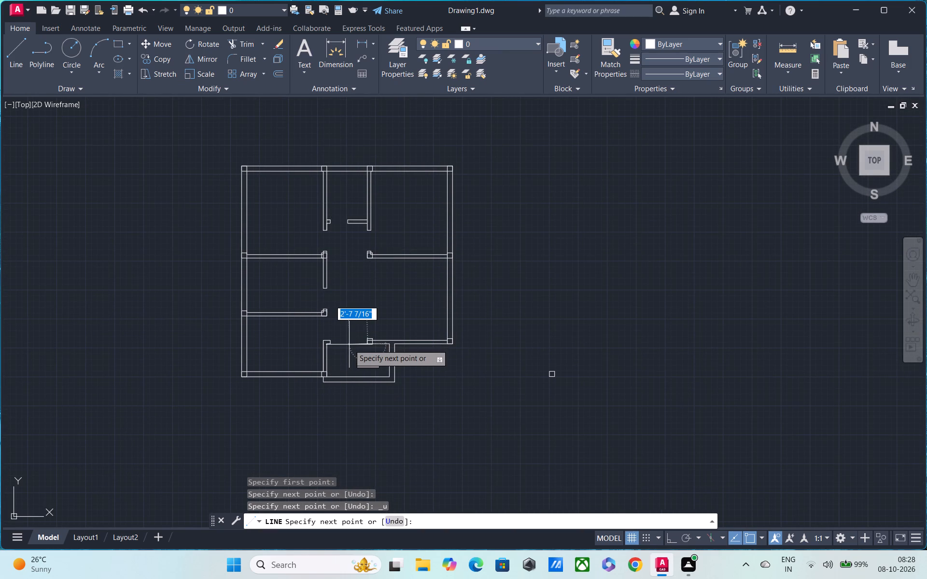
key(F8)
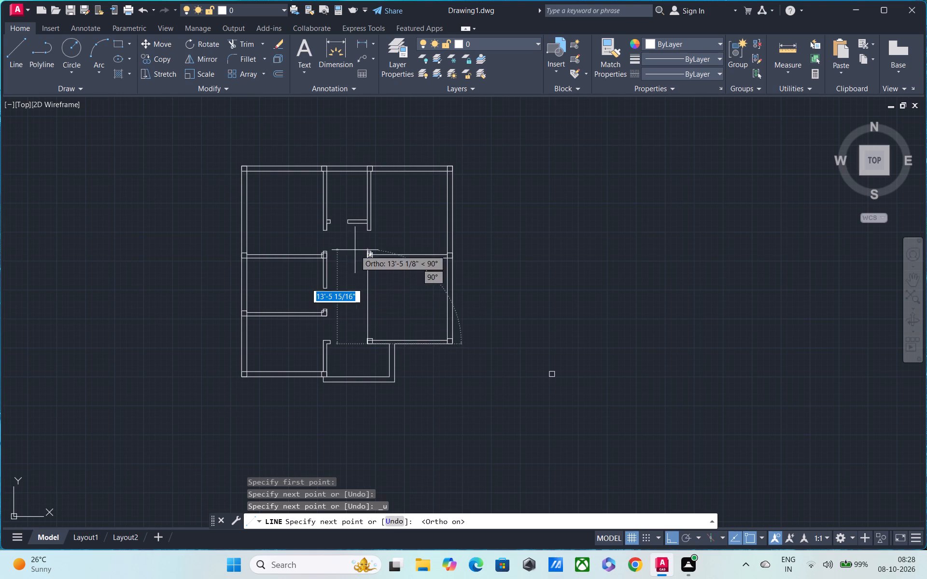
click(348, 342)
Draw the 6" wall end upward and the upper wall-face line back to the column to finish the wall extension.
scroll(356, 324, up, 3)
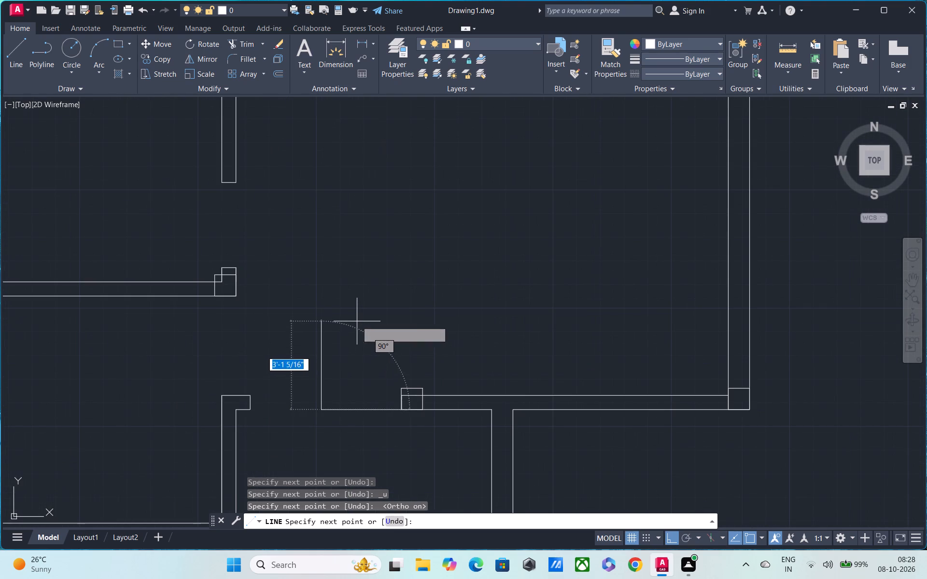
key(6)
key(shift+quotedbl)
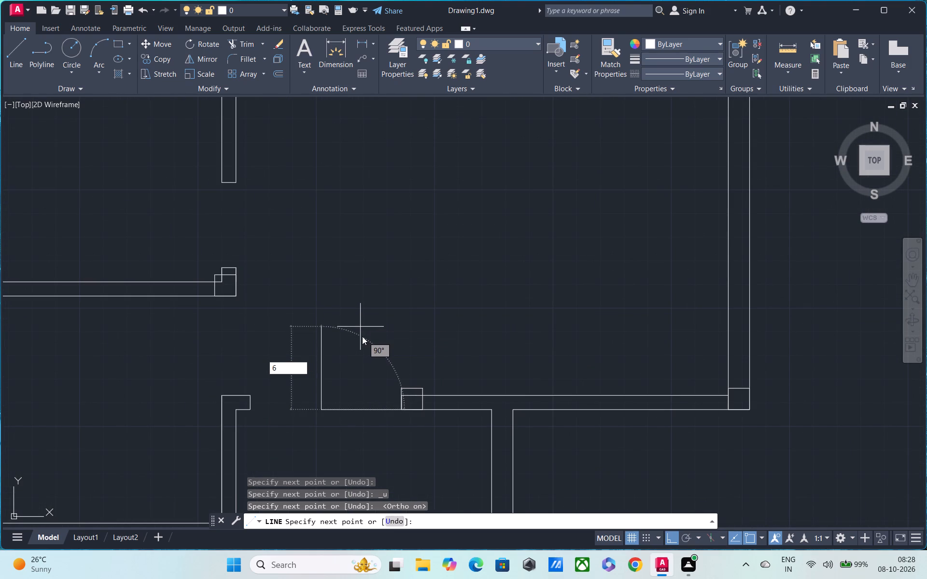
key(space)
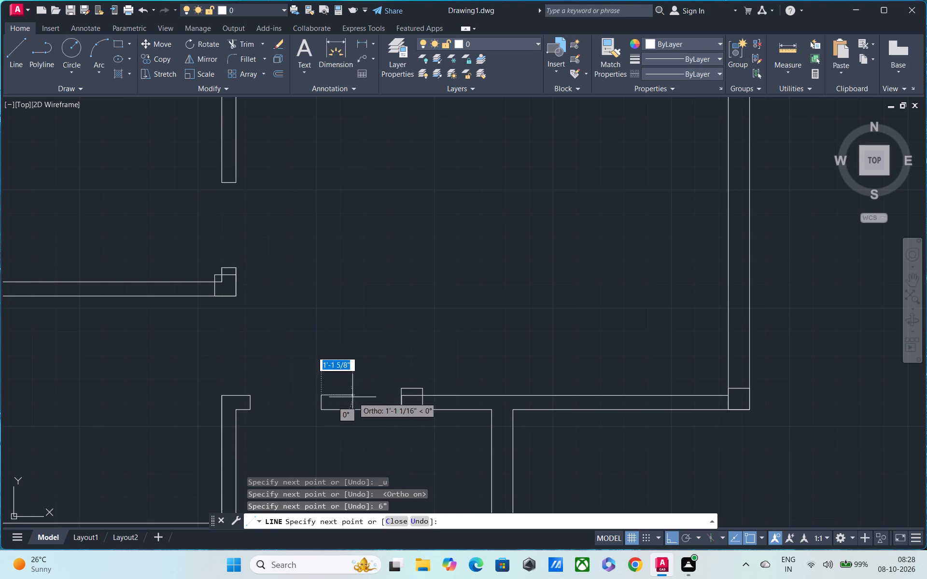
scroll(404, 397, up, 1)
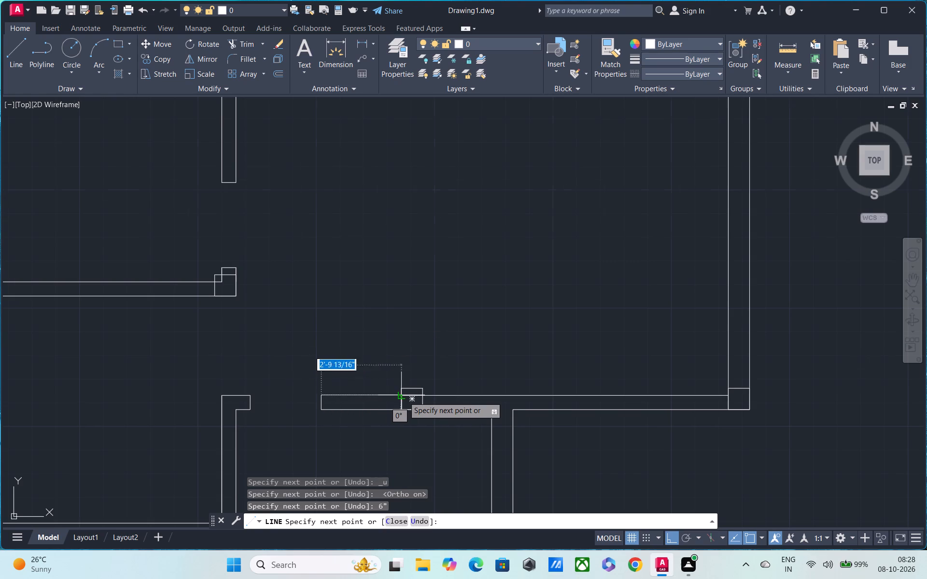
scroll(404, 397, up, 1)
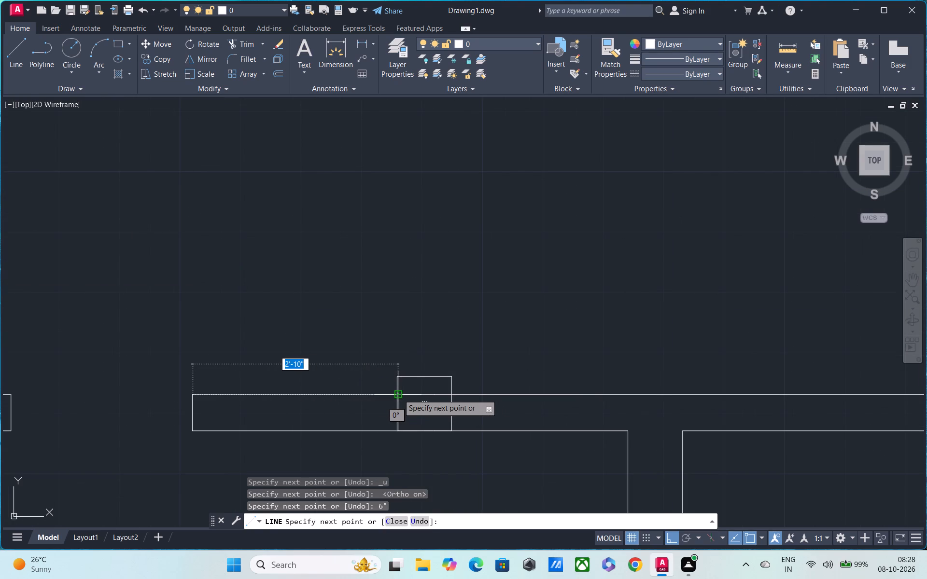
click(398, 394)
key(Escape)
middle_drag(263, 401, 510, 392)
scroll(510, 392, down, 1)
middle_drag(466, 380, 439, 287)
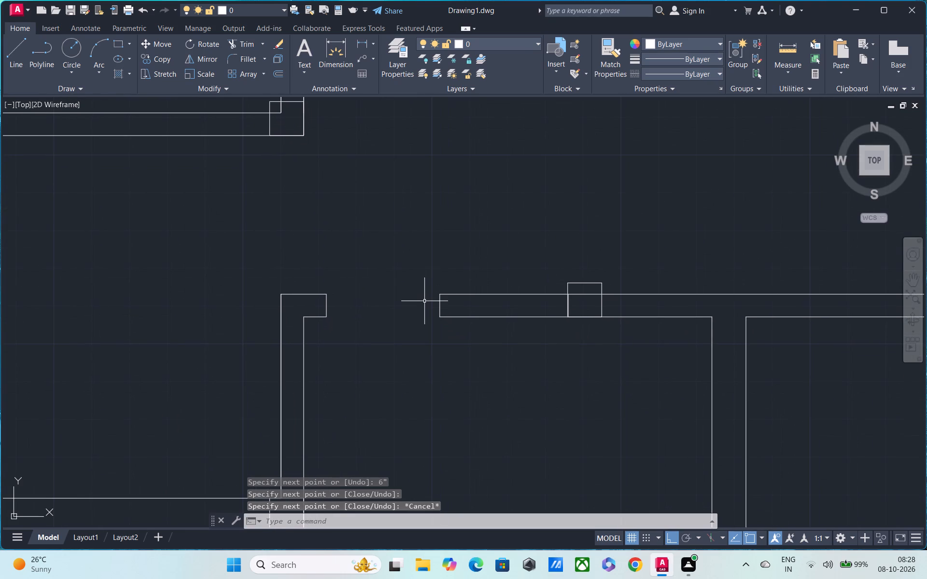
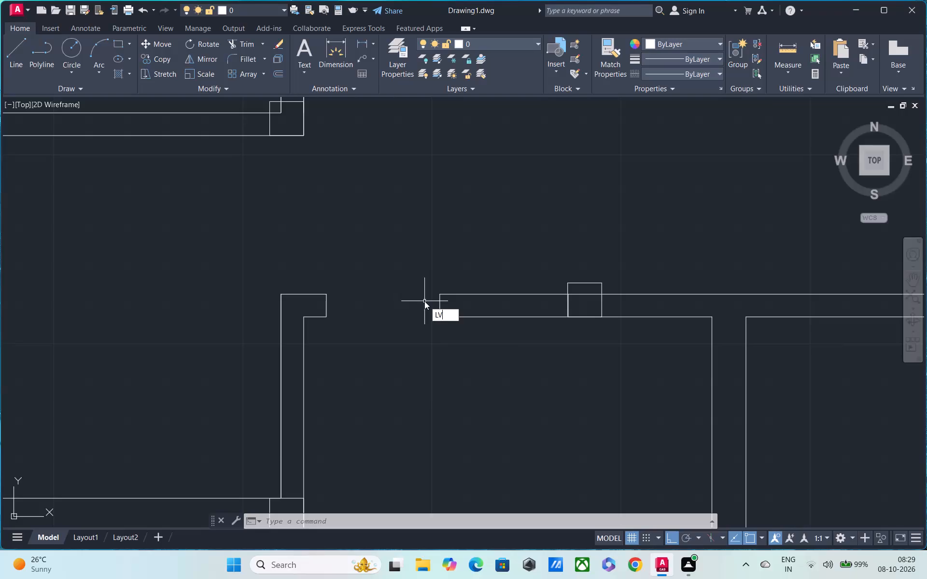
Draw a horizontal line across the opening, from the short upper wall's lower-right corner to the extended wall's lower-left corner.
key(Escape)
text(L)
key(space)
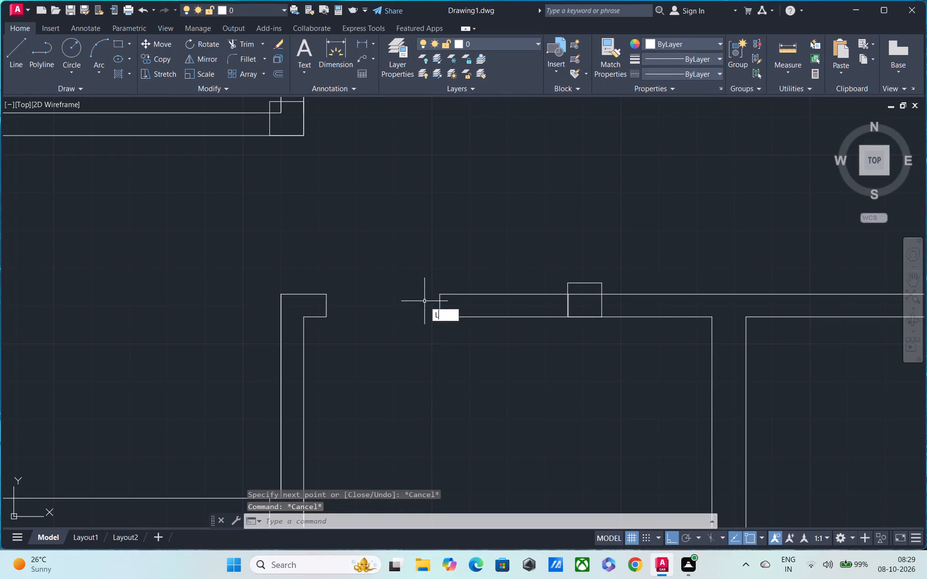
click(329, 317)
click(444, 316)
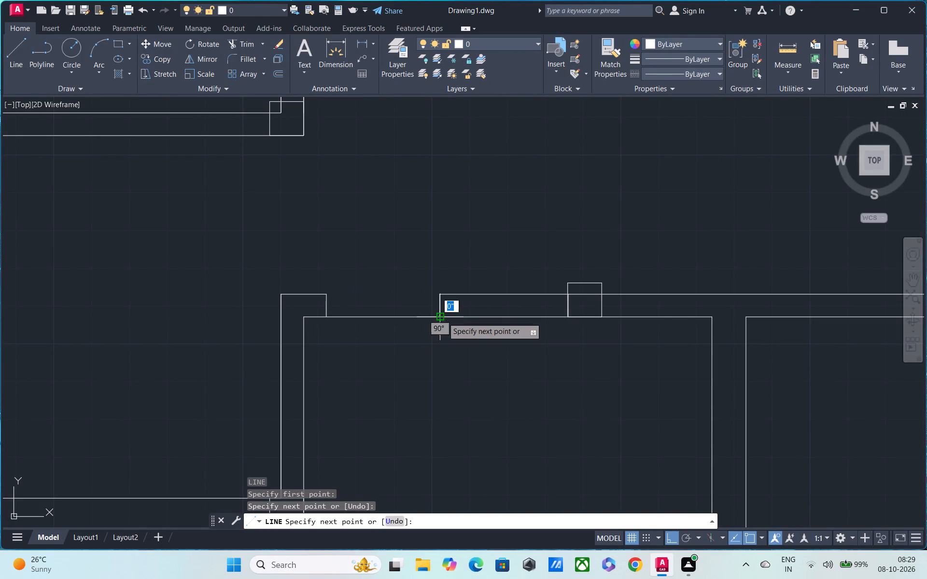
key(Escape)
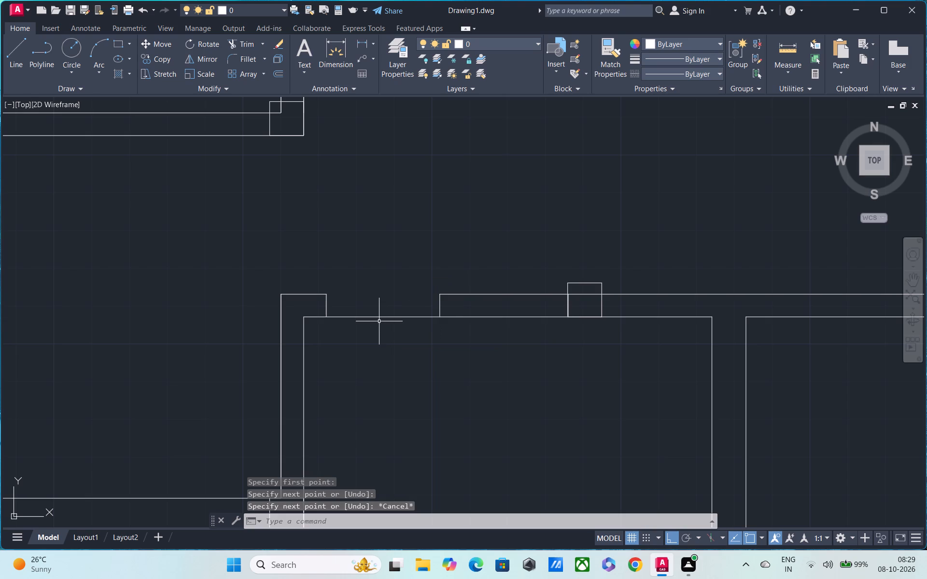
Start a line at the short upper wall's lower-right corner, on the left side of the opening.
text(L)
key(space)
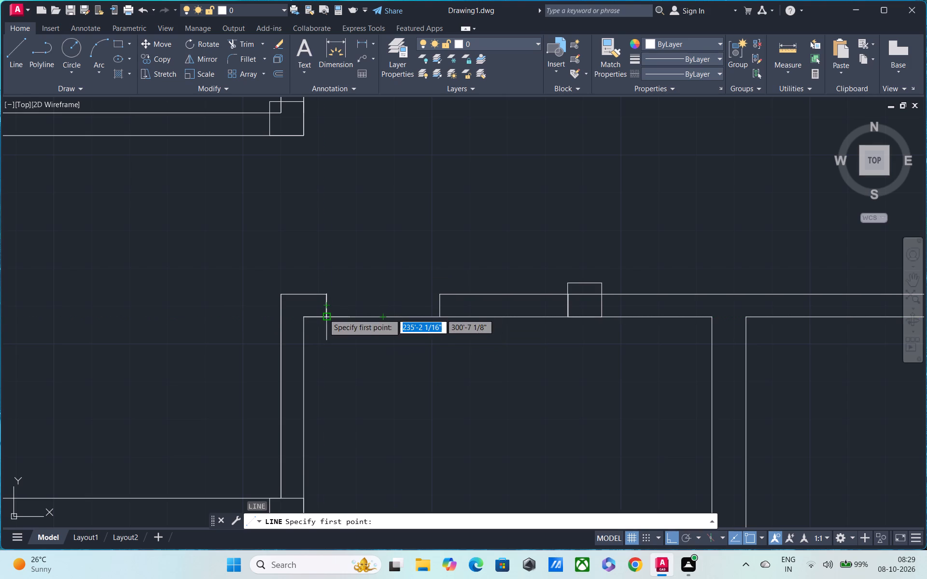
click(323, 314)
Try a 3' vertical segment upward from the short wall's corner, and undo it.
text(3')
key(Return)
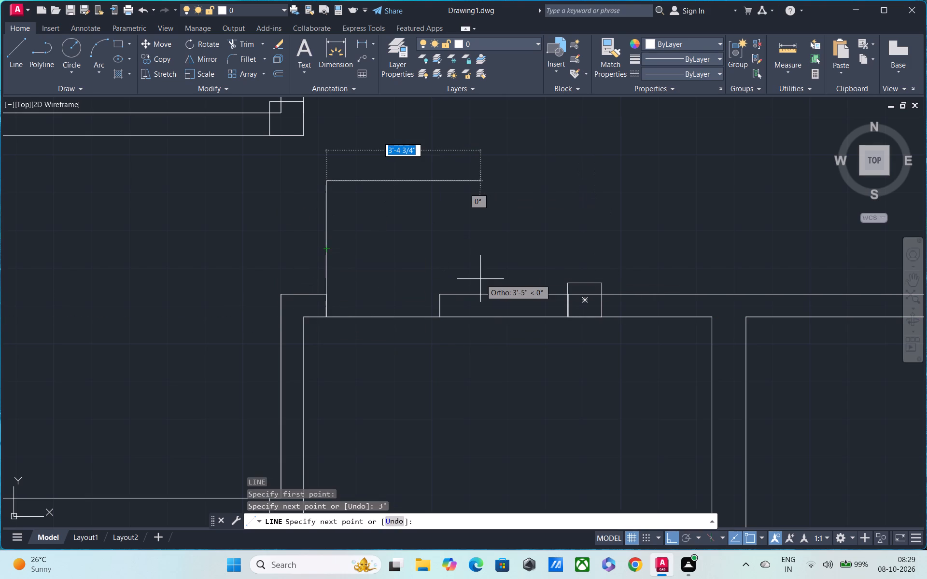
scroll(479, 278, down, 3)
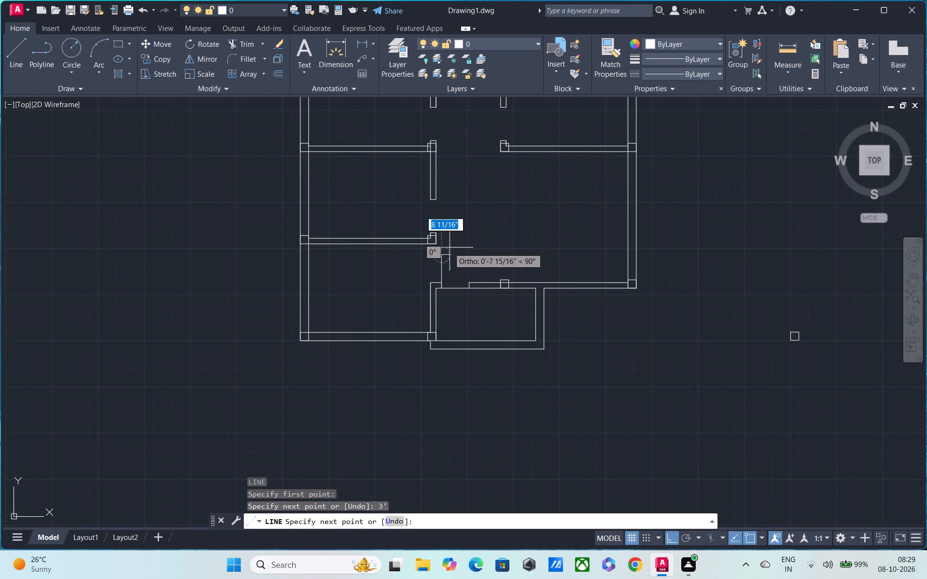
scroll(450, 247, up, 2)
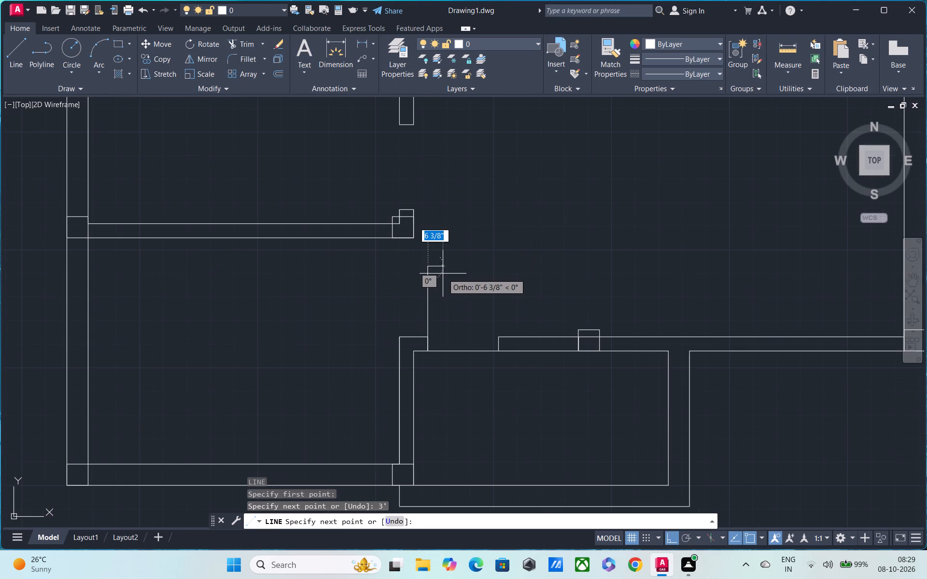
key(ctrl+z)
Draw the left door line 2' straight down from the short wall's corner.
middle_drag(343, 366, 342, 309)
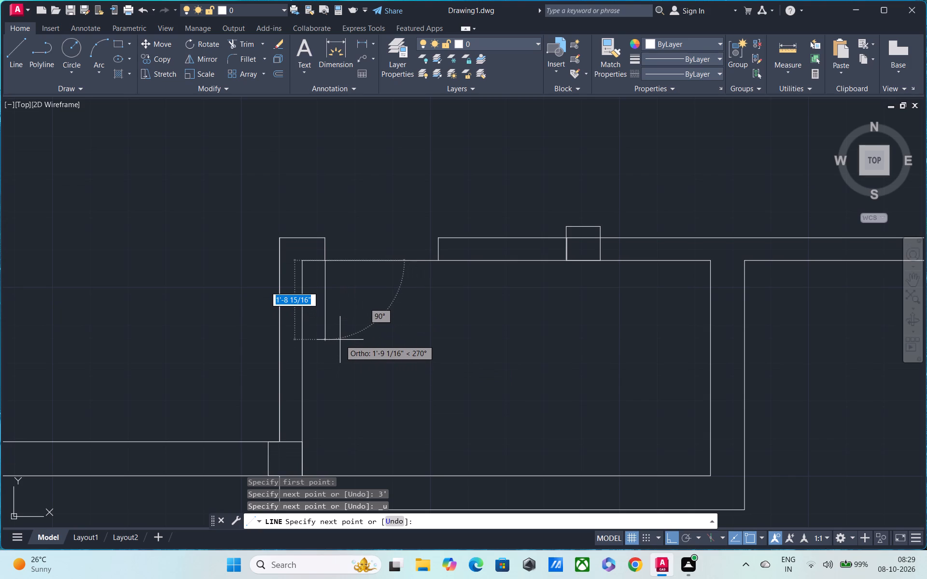
text(2')
key(Return)
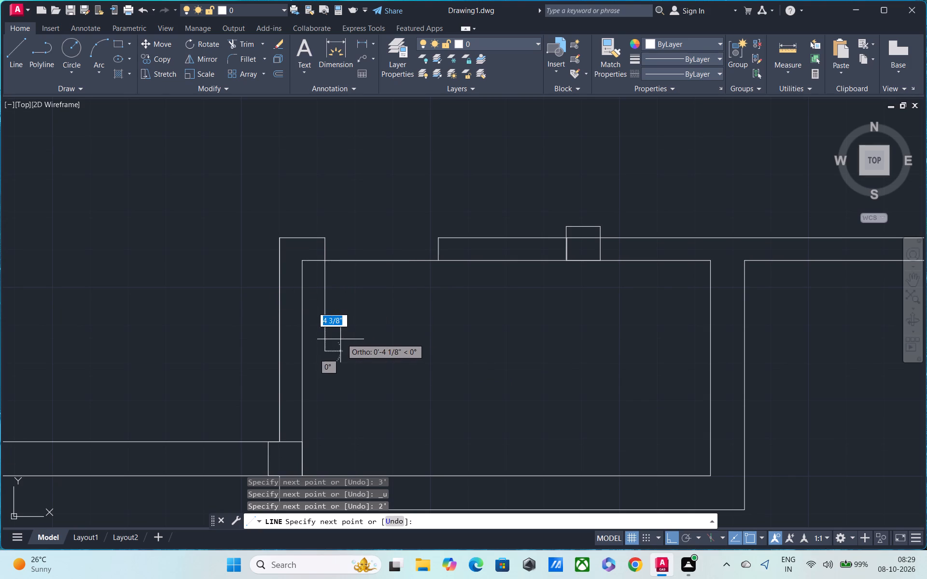
scroll(450, 321, down, 1)
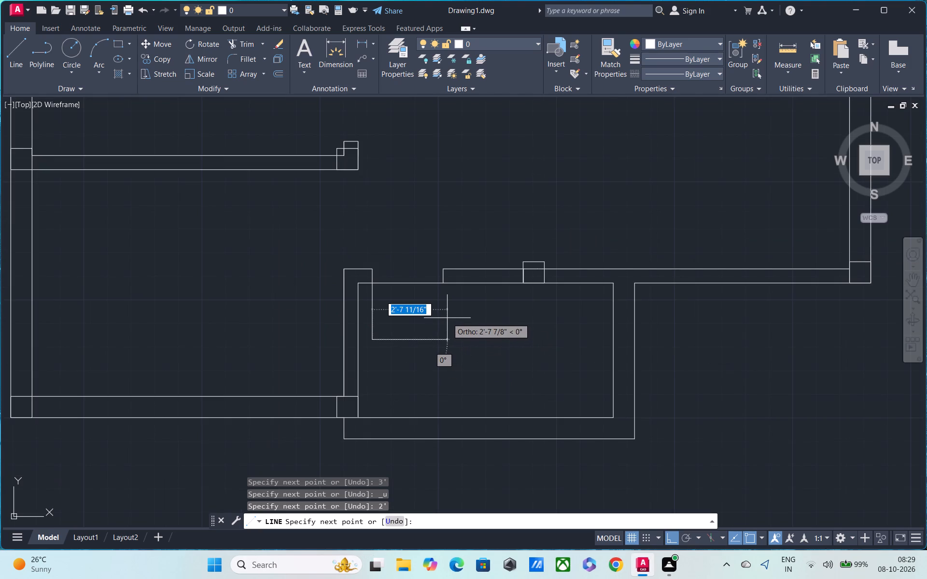
key(Escape)
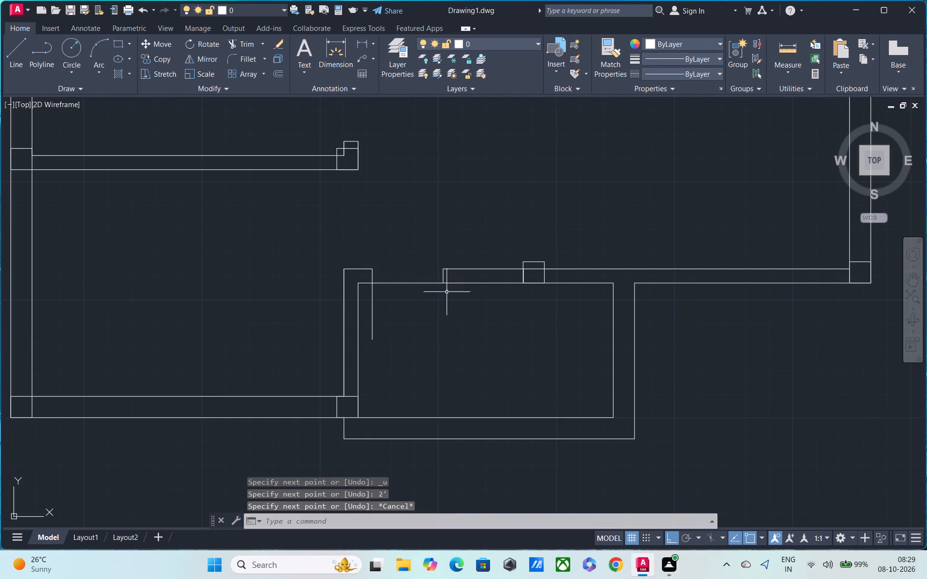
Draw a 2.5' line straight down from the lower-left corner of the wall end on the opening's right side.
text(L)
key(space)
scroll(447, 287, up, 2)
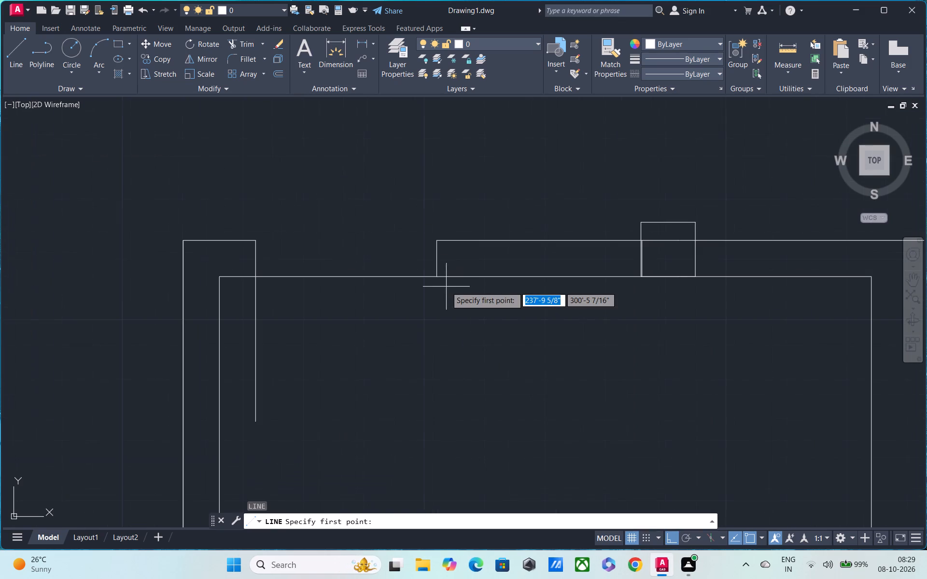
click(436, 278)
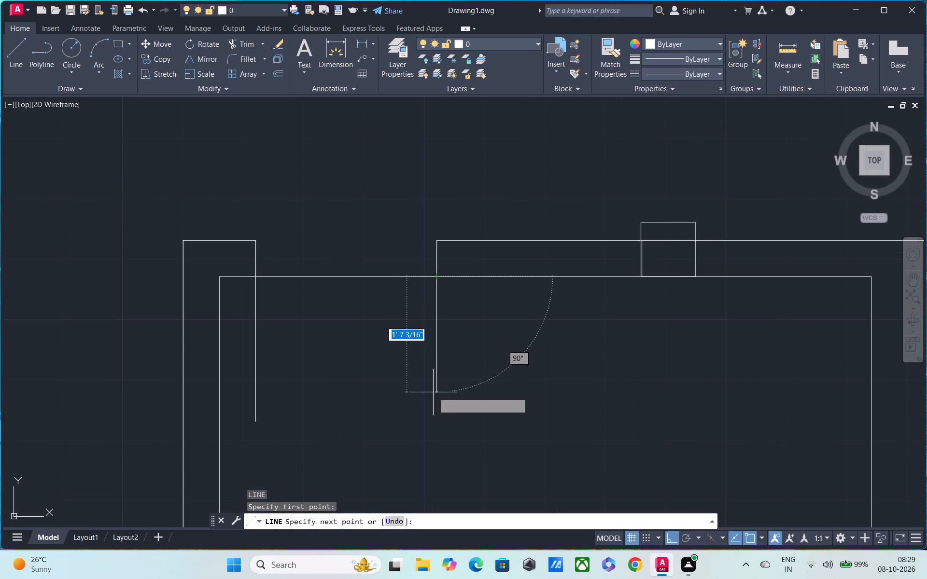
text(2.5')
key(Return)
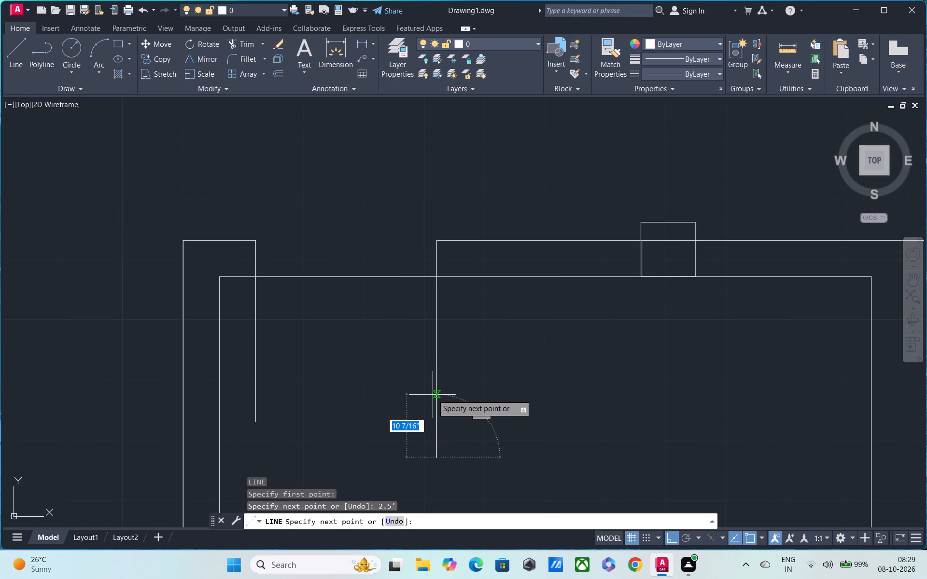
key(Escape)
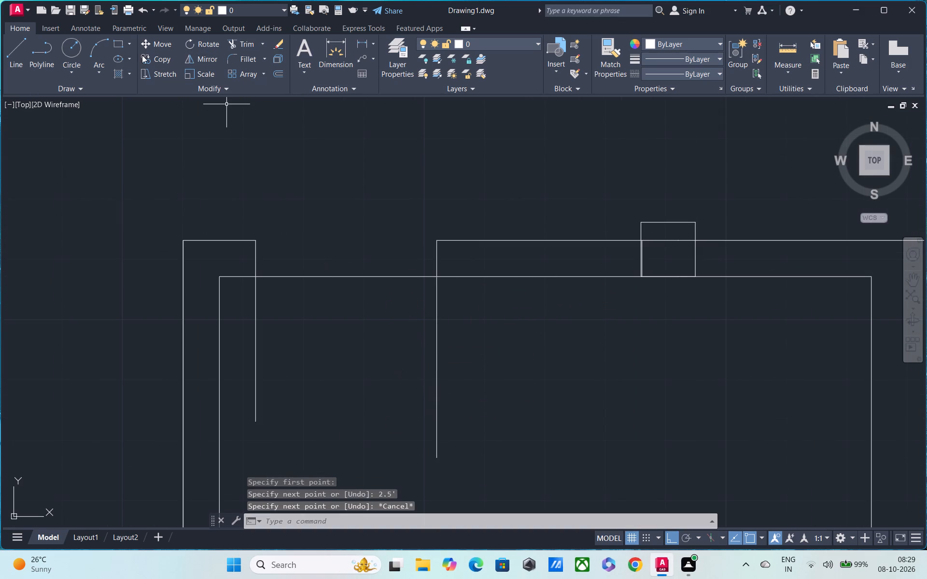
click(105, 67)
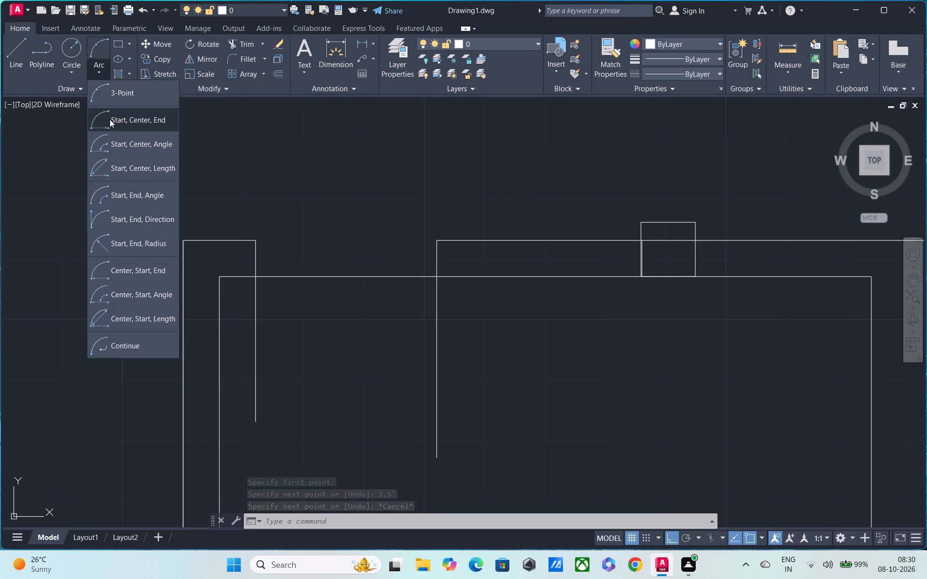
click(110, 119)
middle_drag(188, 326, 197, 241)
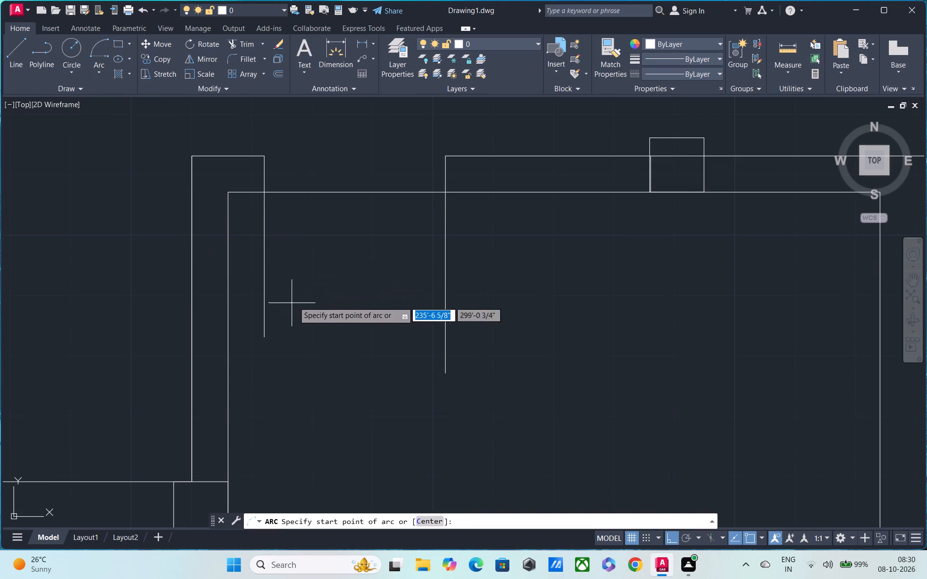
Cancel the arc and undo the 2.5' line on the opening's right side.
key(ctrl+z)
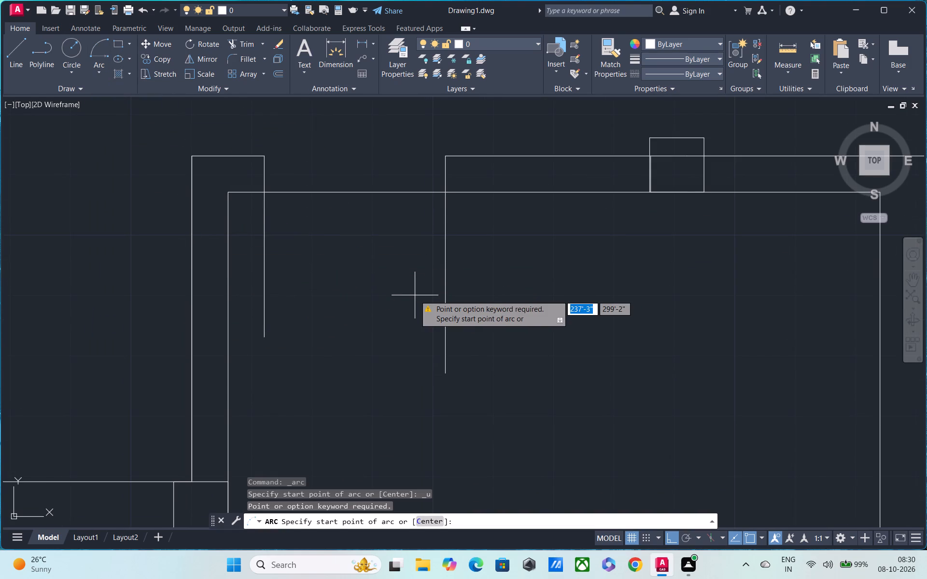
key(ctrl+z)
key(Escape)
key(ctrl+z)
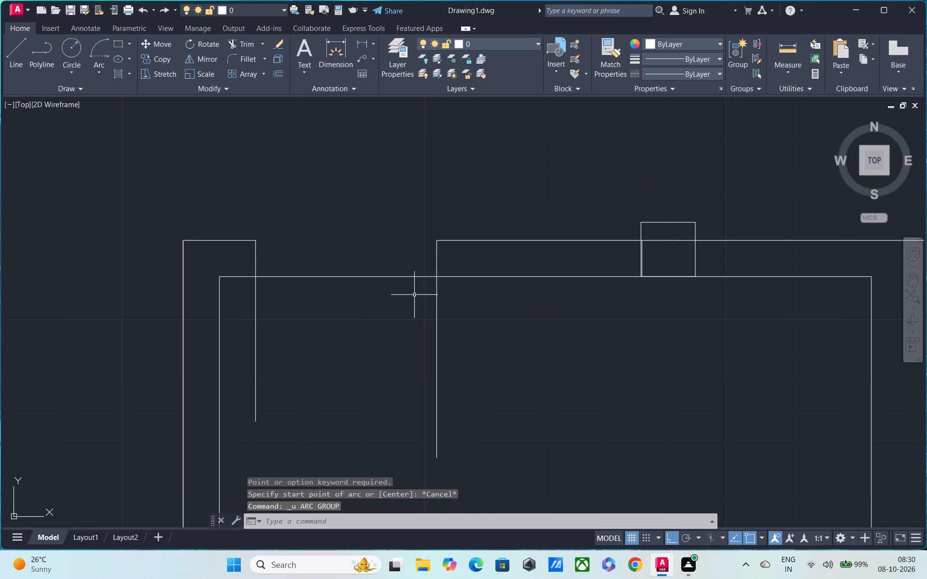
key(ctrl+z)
Draw the right door line straight down from the right wall end's lower-left corner, level with the lower end of the left 2' line.
scroll(414, 295, down, 2)
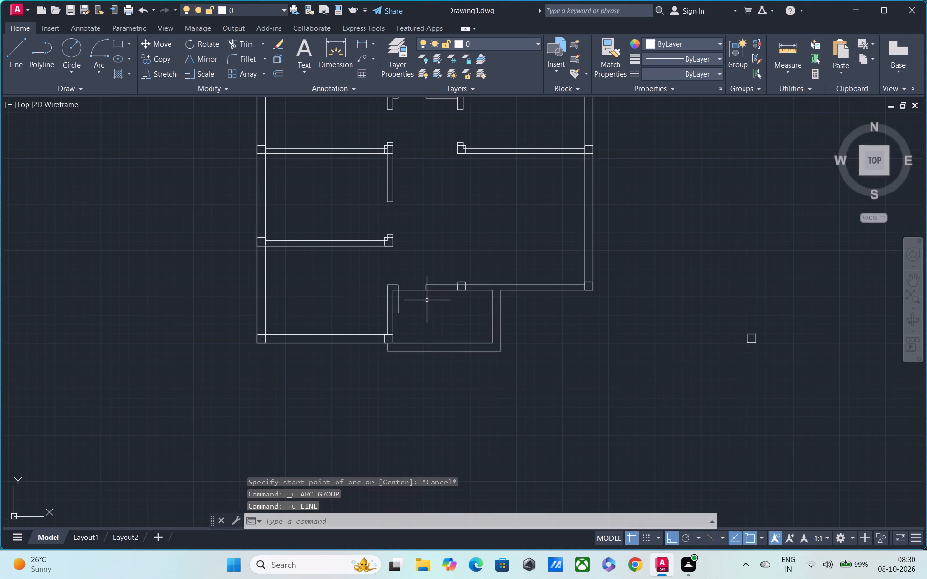
text(L)
key(space)
scroll(427, 296, up, 2)
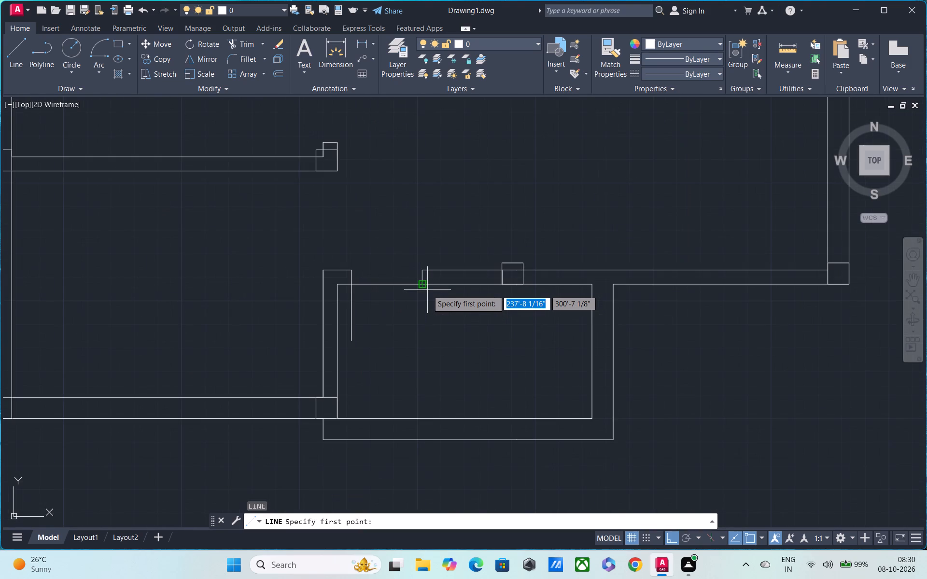
scroll(427, 289, up, 1)
click(418, 281)
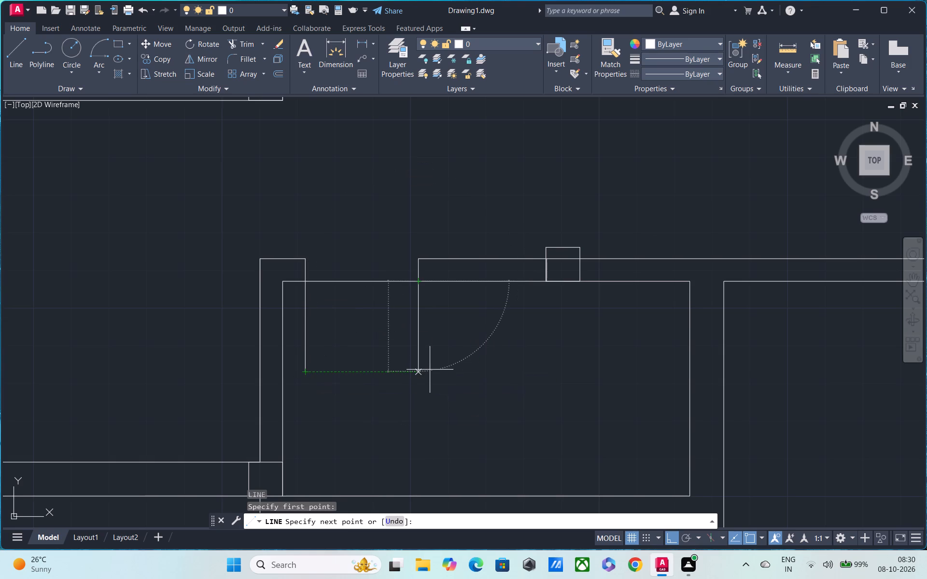
click(430, 370)
key(Escape)
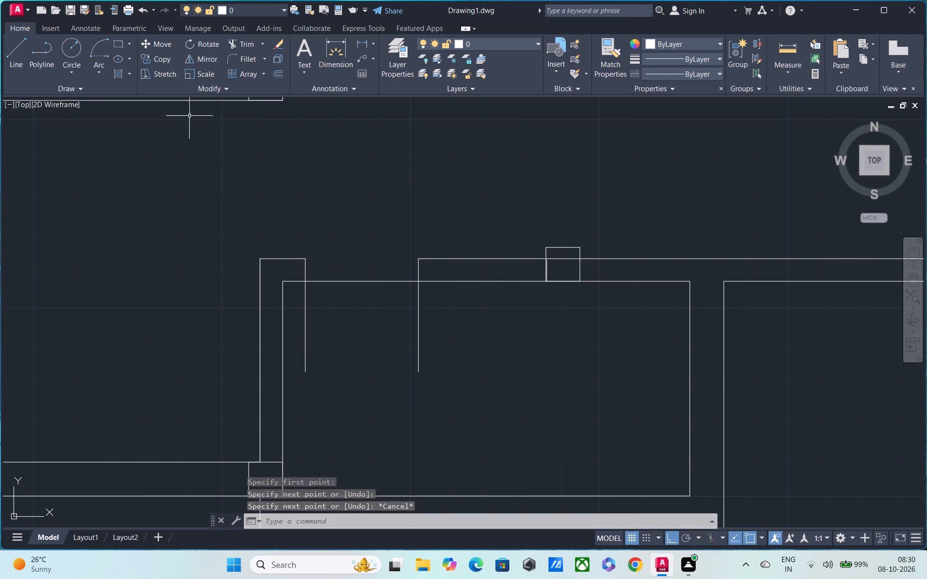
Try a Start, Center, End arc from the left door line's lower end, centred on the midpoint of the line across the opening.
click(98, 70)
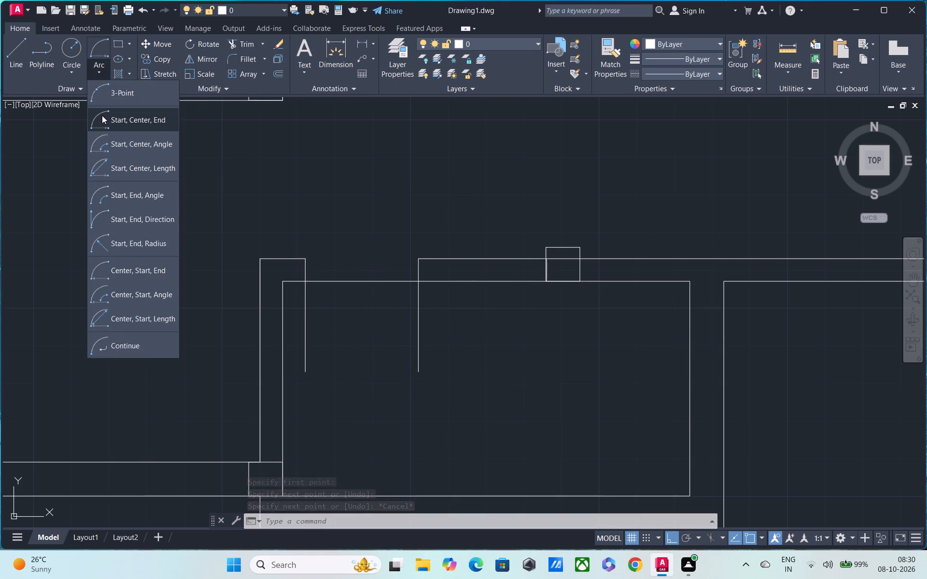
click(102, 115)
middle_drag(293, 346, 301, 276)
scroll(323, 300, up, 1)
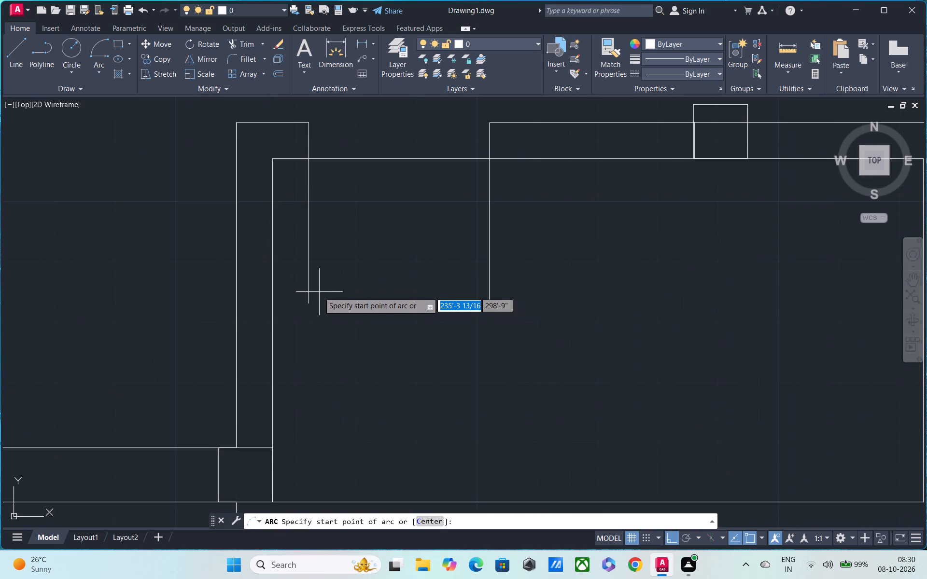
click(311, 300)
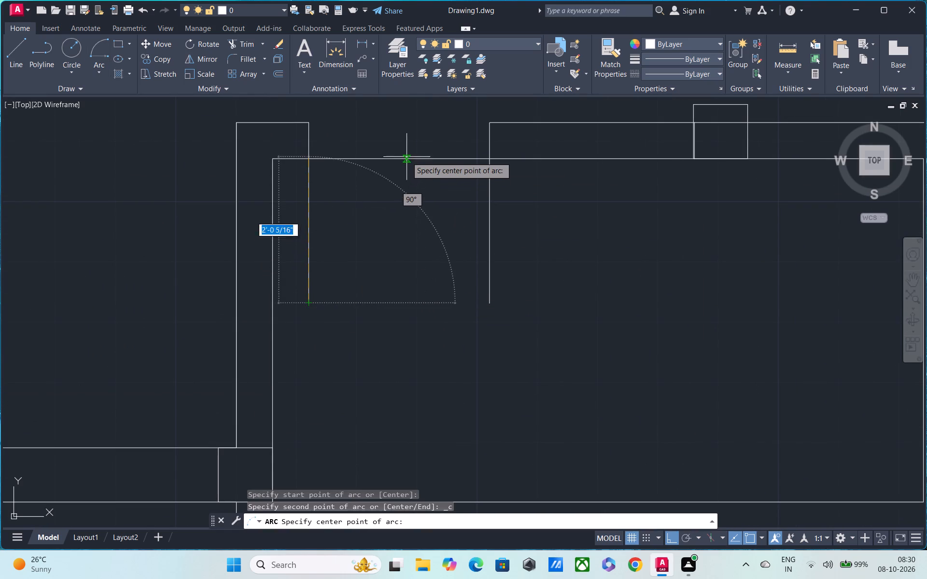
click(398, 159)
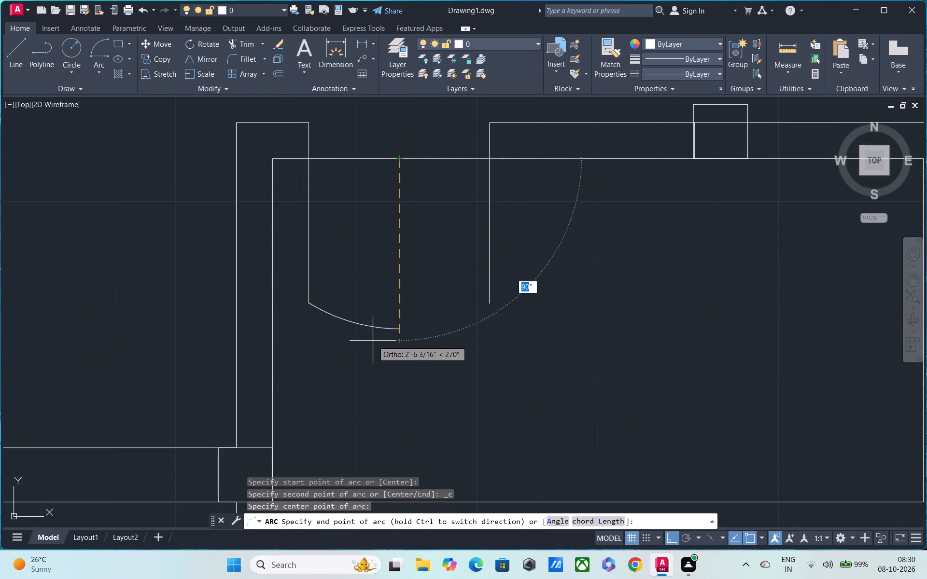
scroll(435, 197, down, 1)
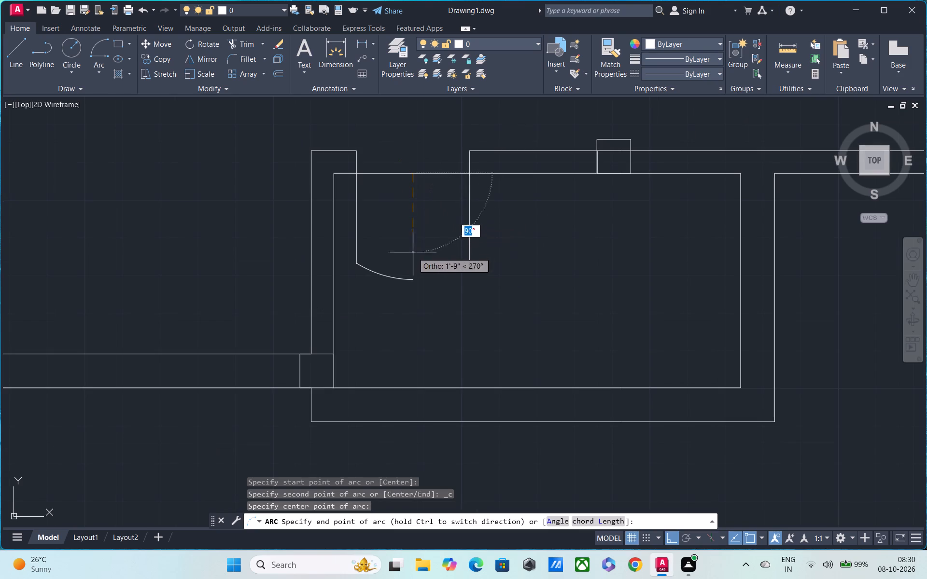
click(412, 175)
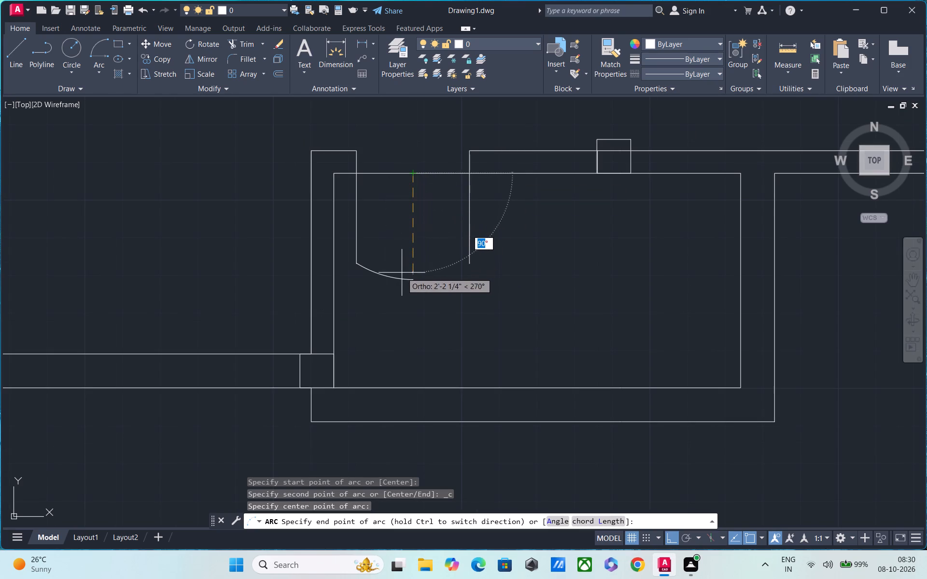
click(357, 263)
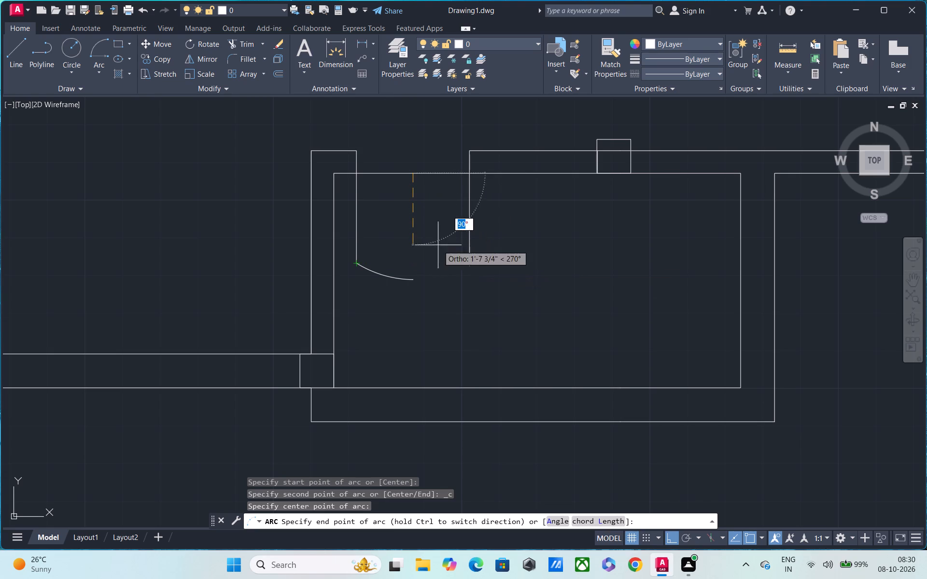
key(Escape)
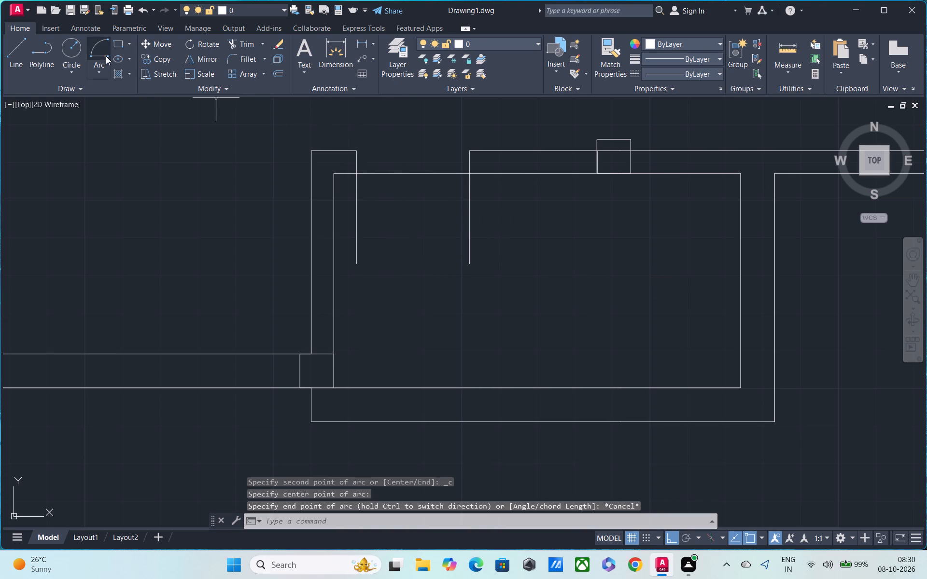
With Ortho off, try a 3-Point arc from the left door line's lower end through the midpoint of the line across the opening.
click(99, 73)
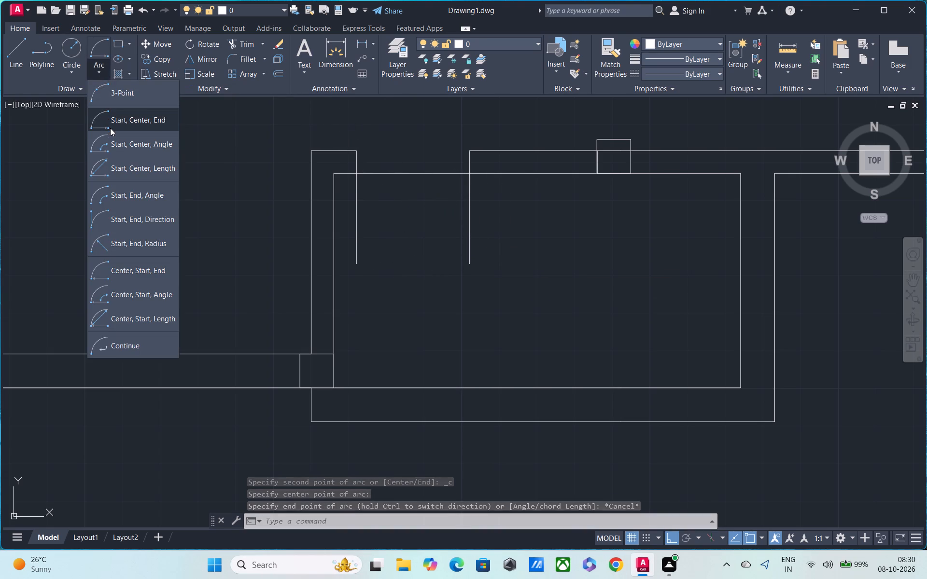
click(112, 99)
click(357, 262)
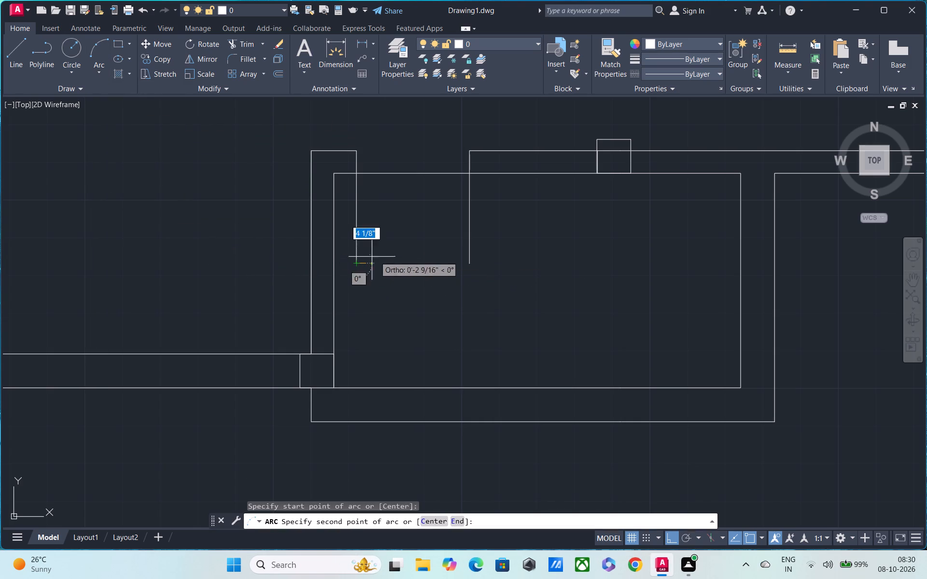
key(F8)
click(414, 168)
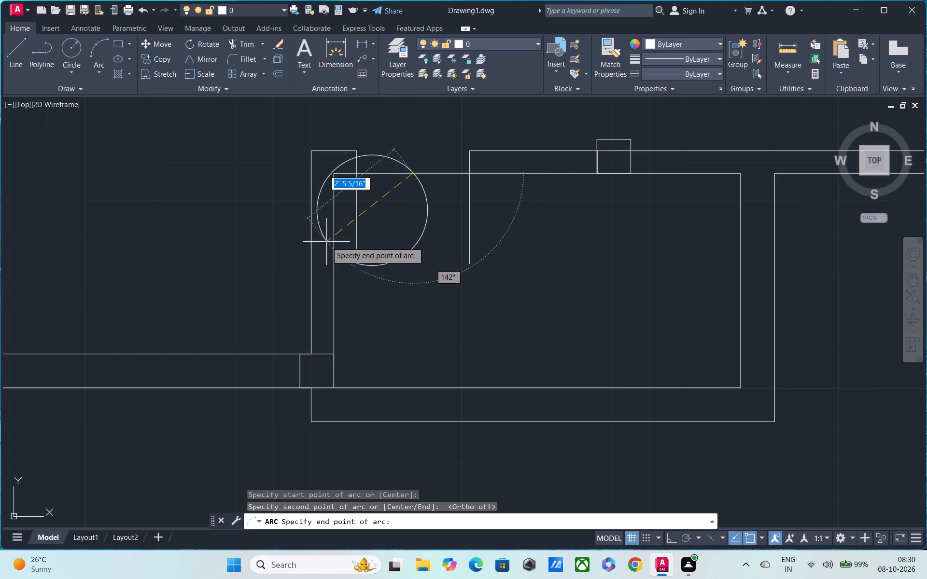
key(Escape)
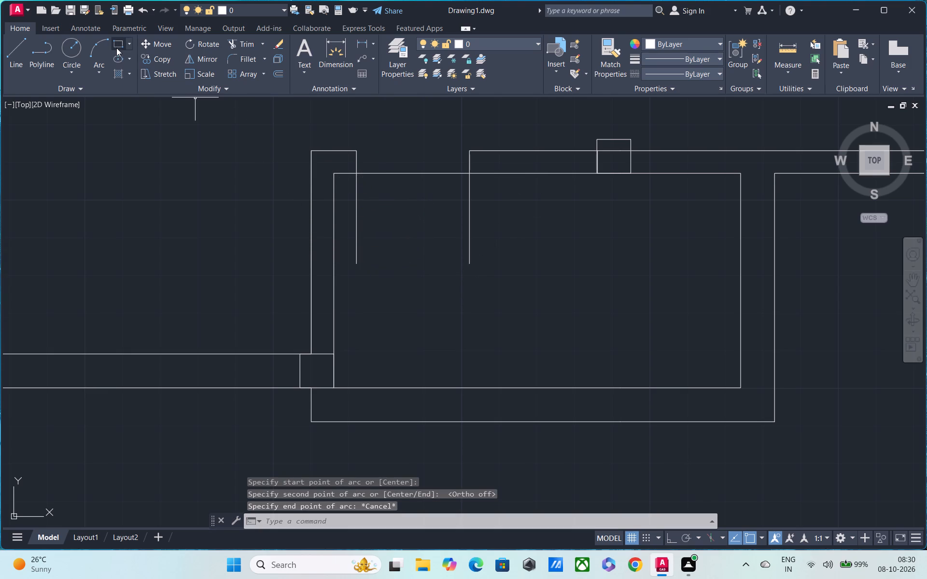
Draw a 3-Point arc from the left door line's lower end through the opening line's midpoint, ending 3' away toward the upper left.
click(98, 69)
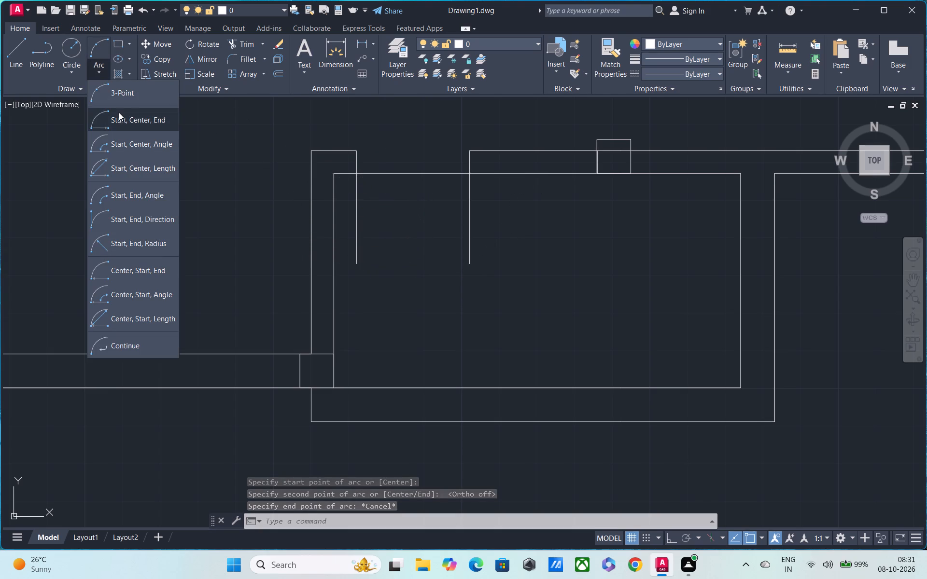
click(124, 97)
click(357, 265)
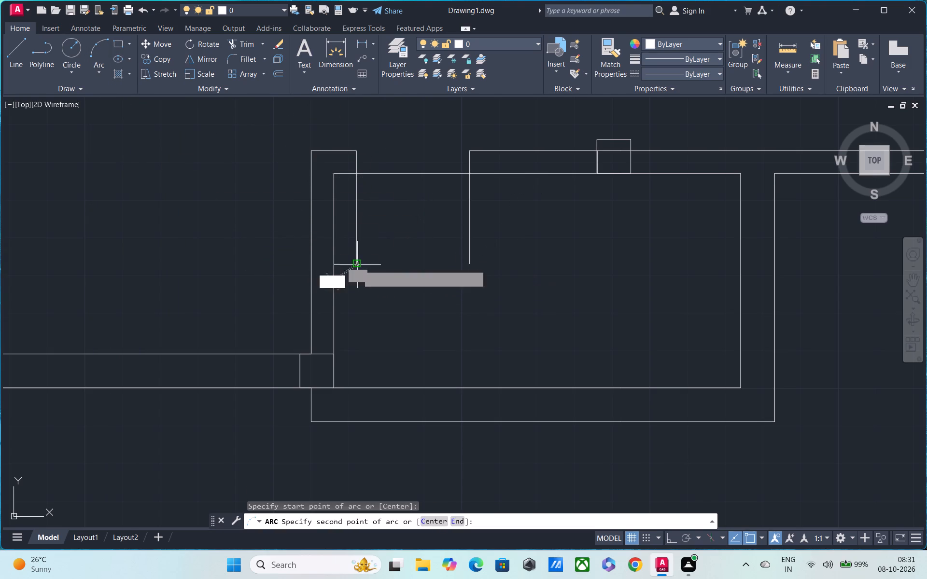
click(412, 174)
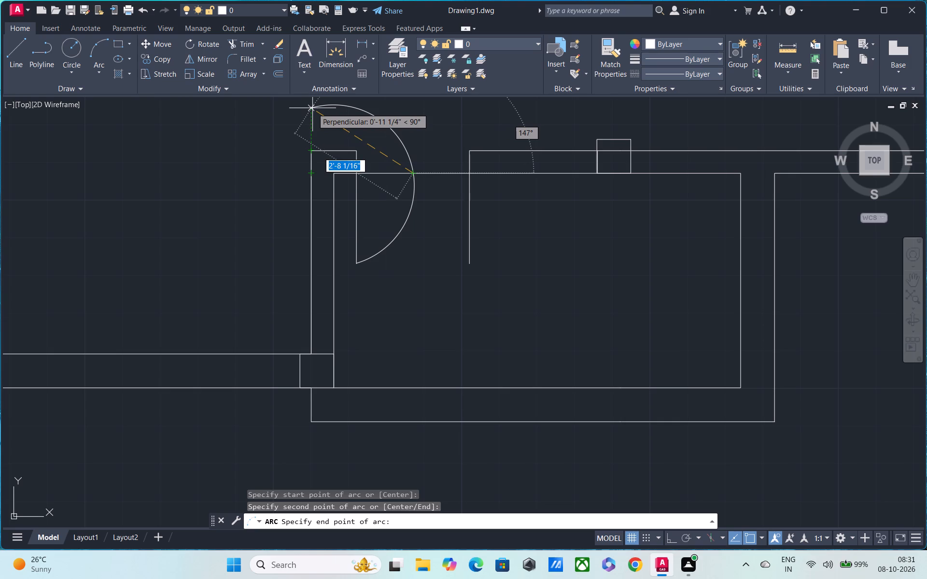
text(3')
key(Return)
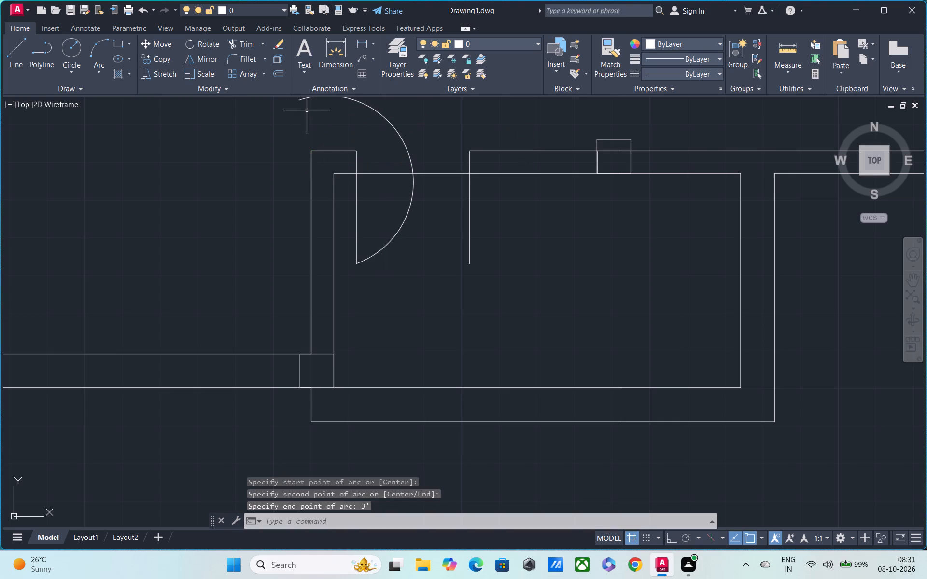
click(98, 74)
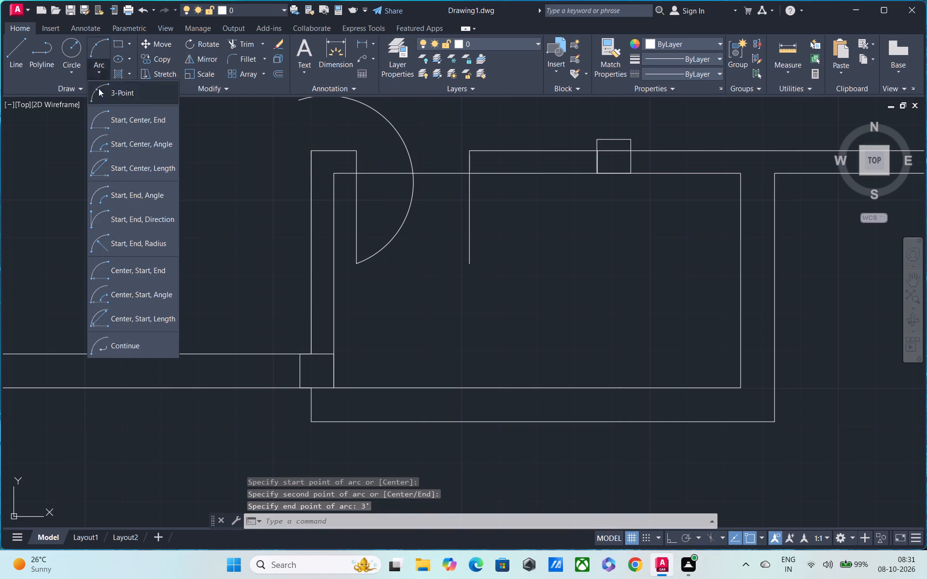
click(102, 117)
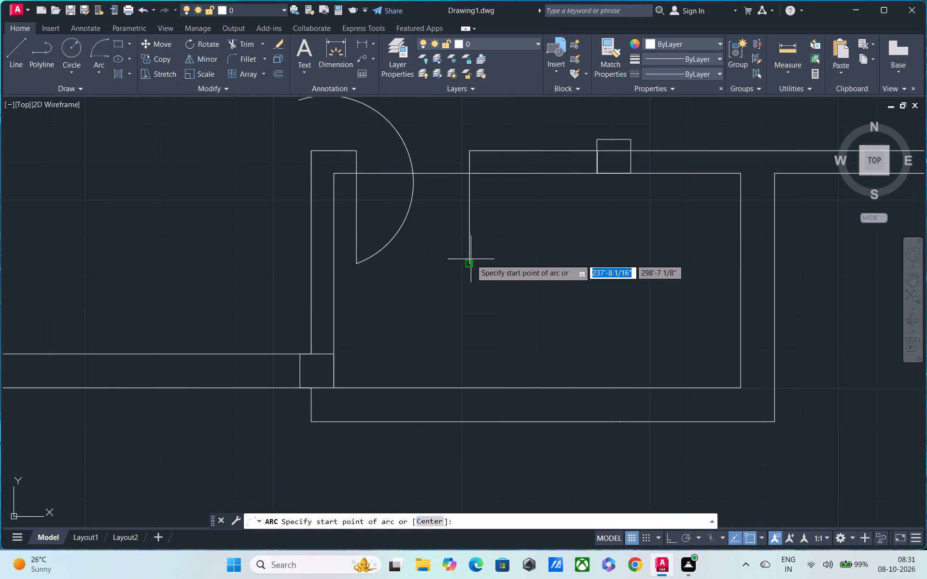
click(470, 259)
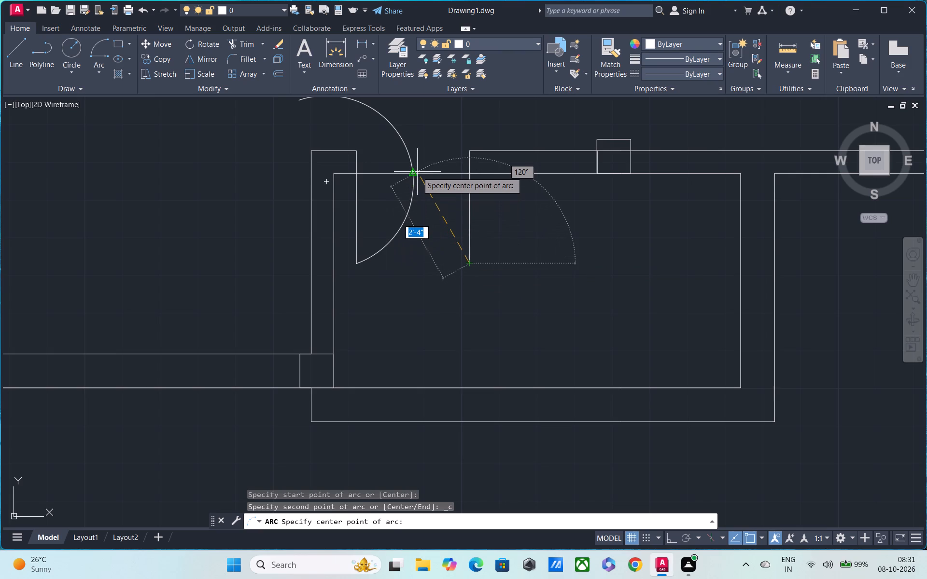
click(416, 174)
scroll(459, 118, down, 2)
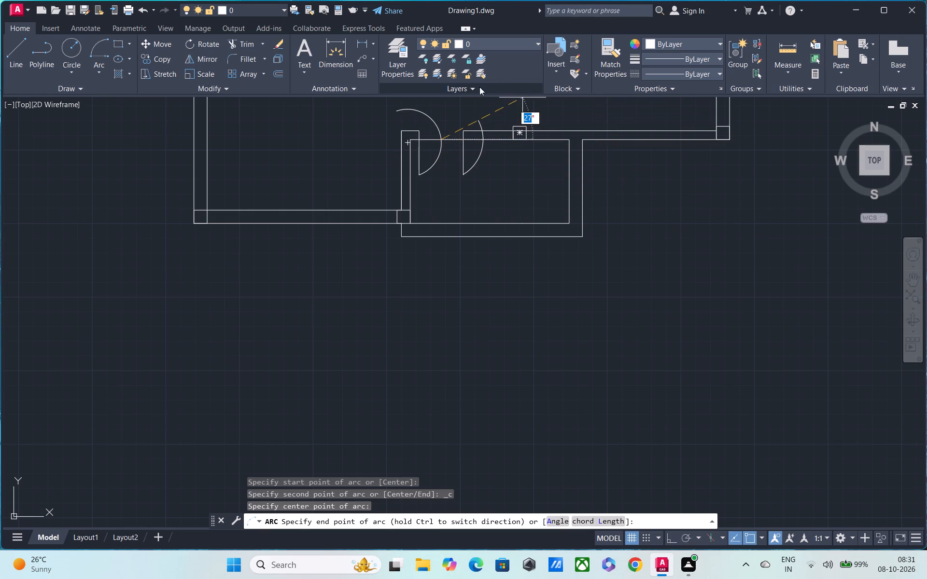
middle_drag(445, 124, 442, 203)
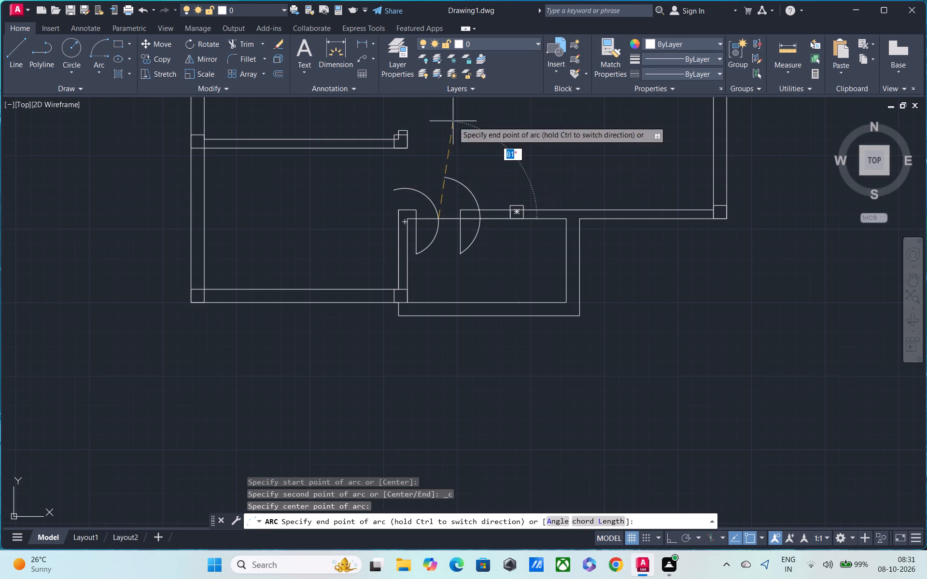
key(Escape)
Trim off the part of the door arc that extends above the line across the opening.
scroll(458, 220, up, 1)
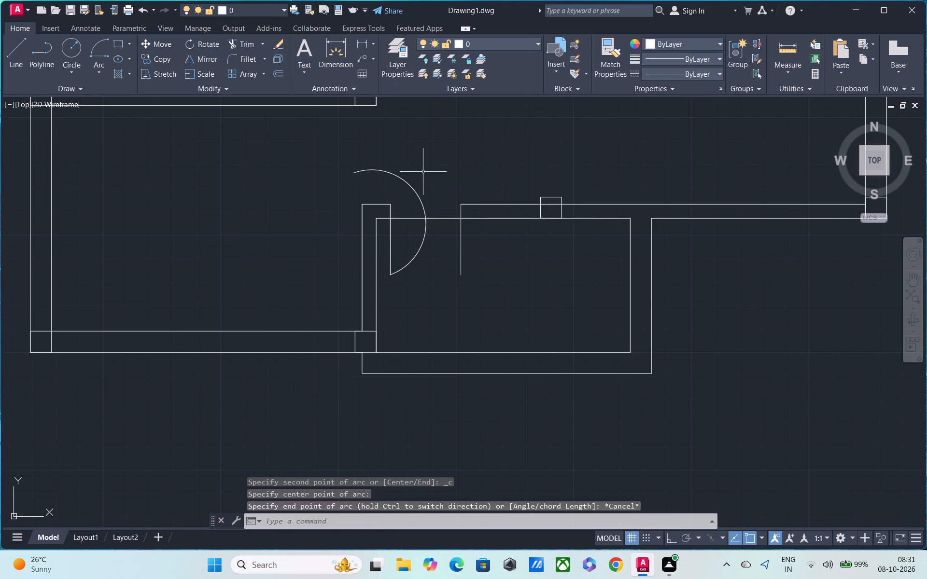
text(TR)
key(space)
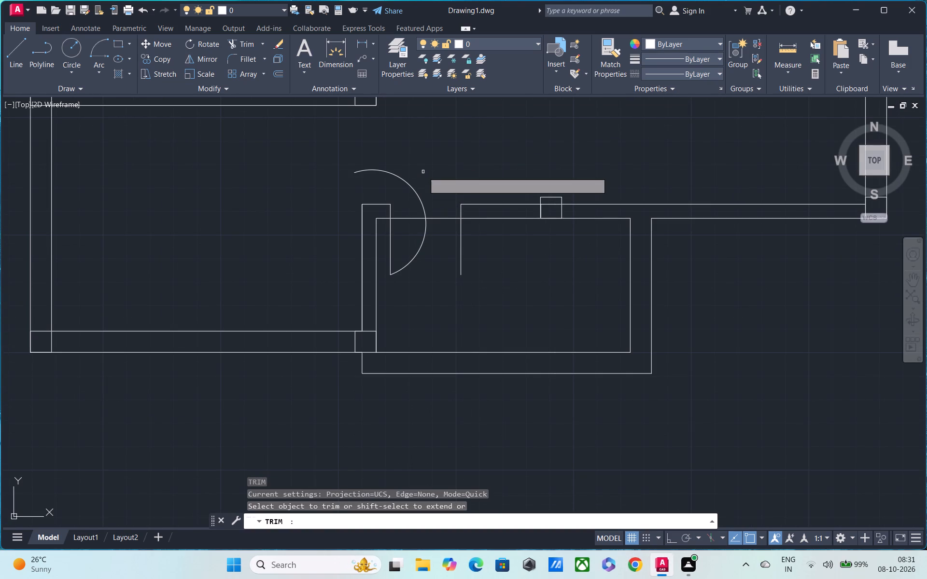
scroll(423, 172, up, 3)
drag(397, 213, 295, 247)
scroll(318, 240, down, 1)
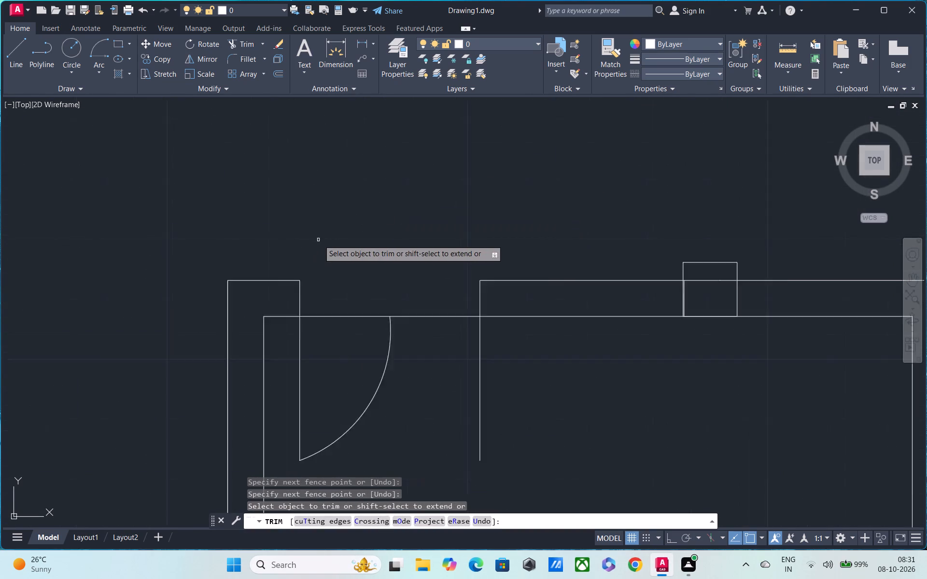
scroll(319, 240, down, 1)
middle_drag(335, 250, 357, 205)
key(Escape)
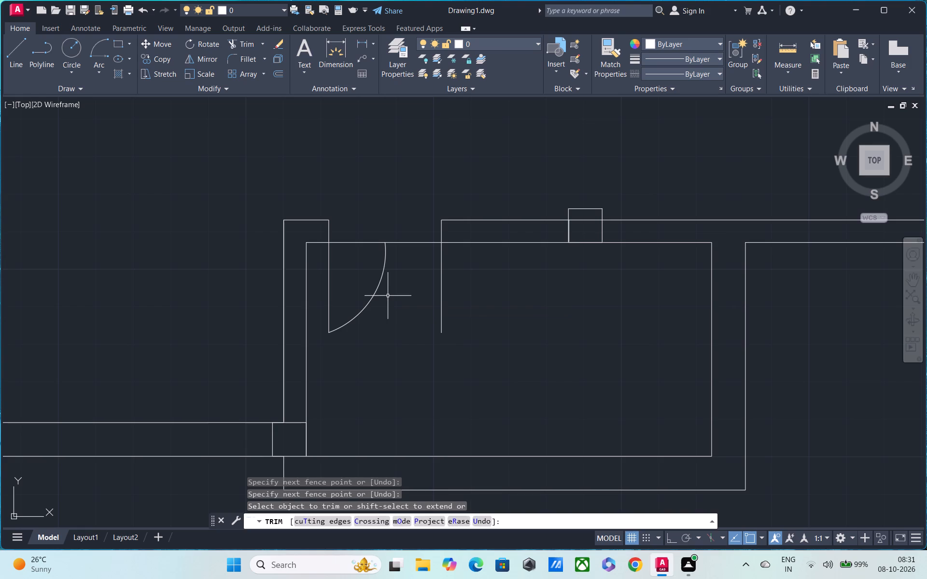
Mirror the trimmed door arc about a vertical line through its upper end, keeping the source arc.
click(380, 277)
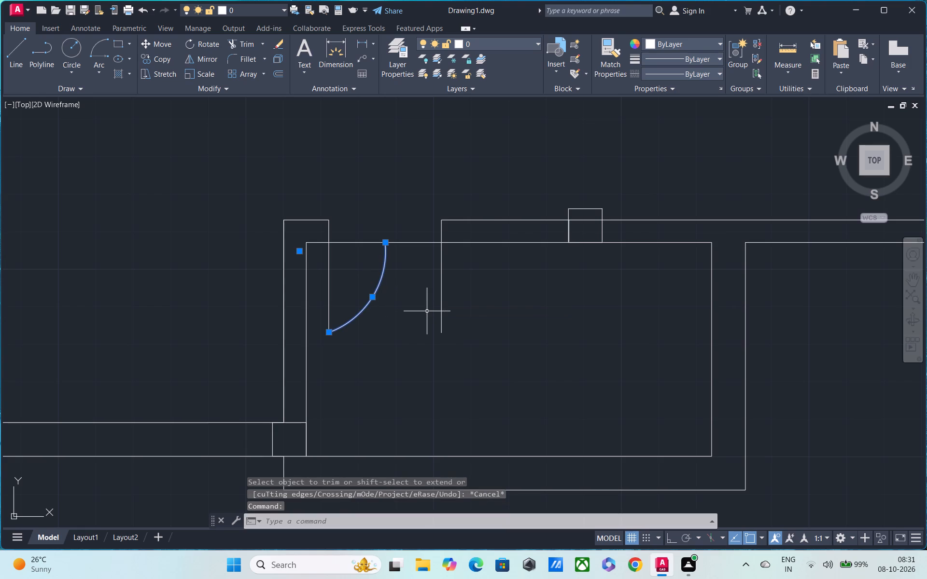
text(MI)
key(space)
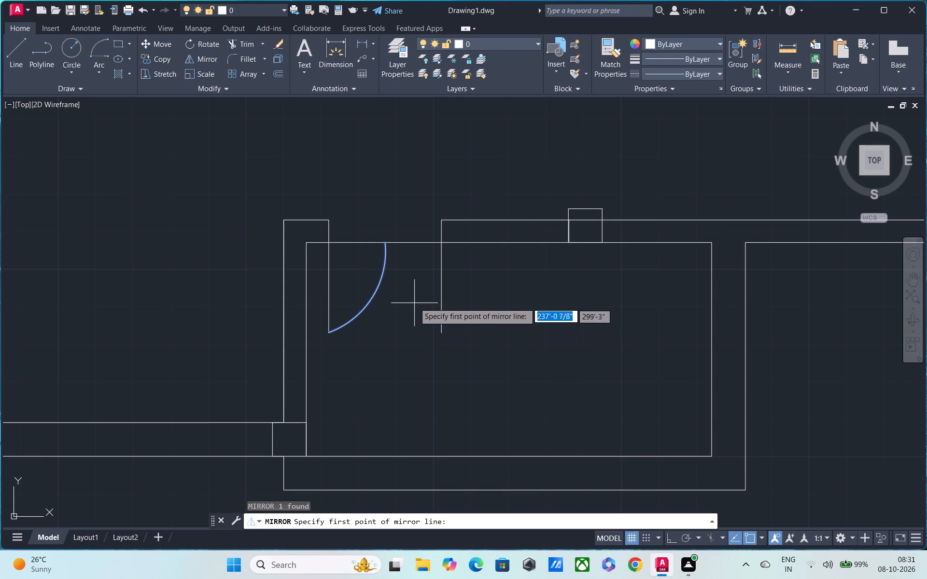
click(385, 242)
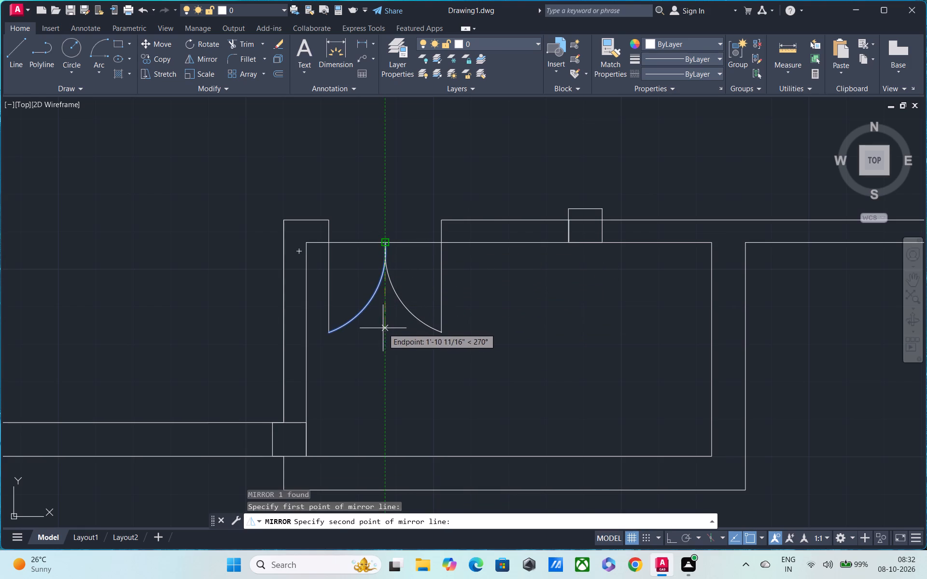
click(382, 330)
scroll(386, 338, down, 2)
middle_drag(386, 348, 386, 319)
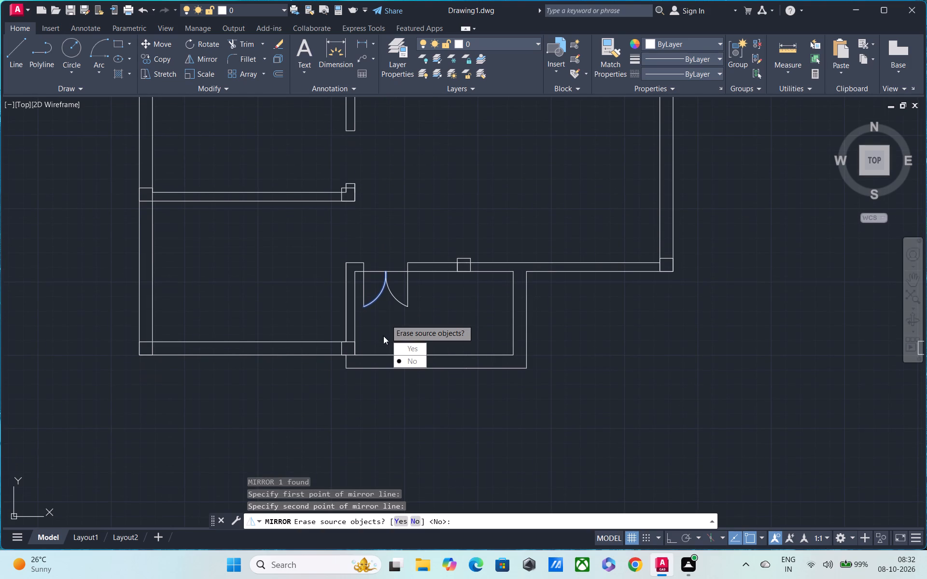
drag(400, 362, 386, 348)
scroll(386, 311, down, 1)
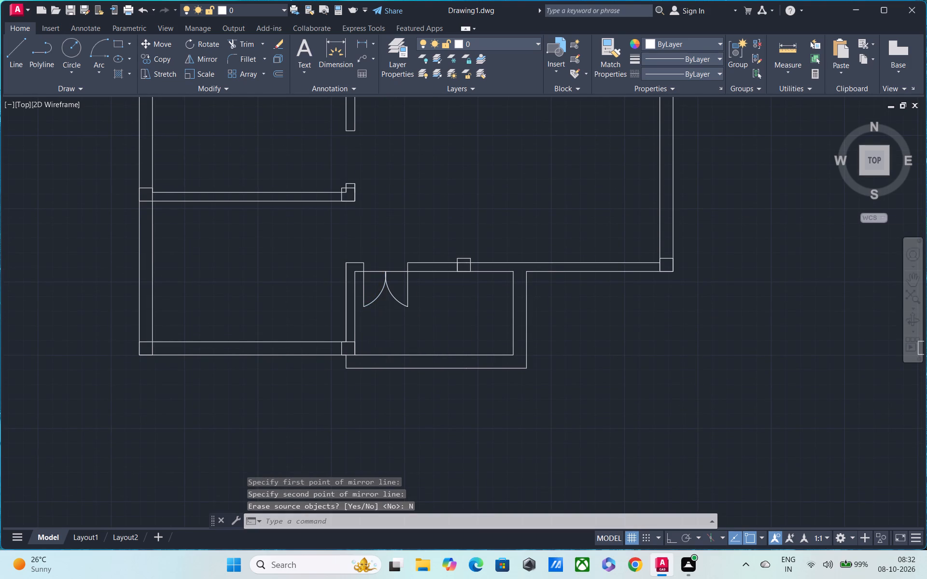
key(Escape)
Trim the wall lines inside the column at the right end of the lower-left room's upper wall.
scroll(377, 294, up, 3)
middle_drag(377, 290, 477, 300)
scroll(477, 300, down, 1)
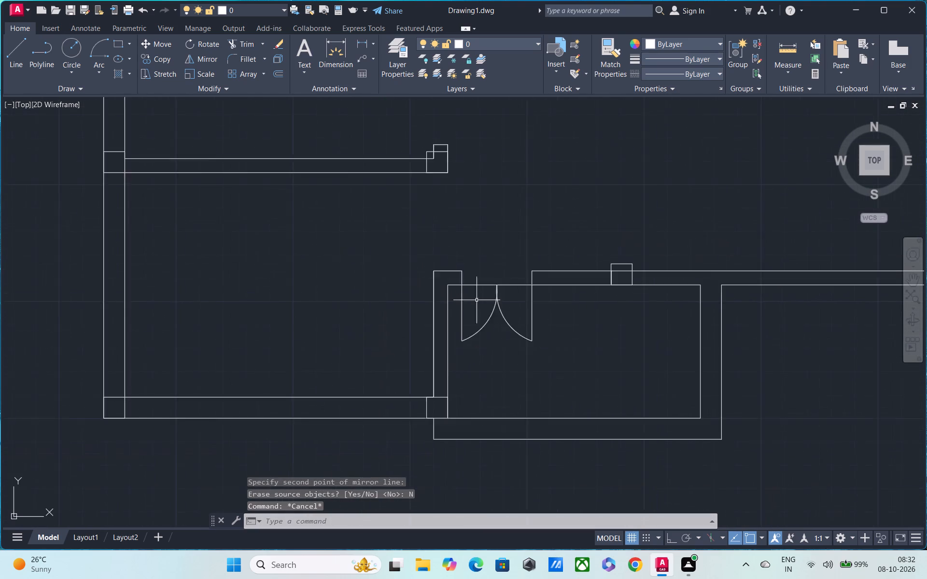
scroll(477, 300, down, 1)
middle_drag(494, 271, 383, 288)
middle_drag(376, 266, 393, 319)
scroll(367, 306, up, 3)
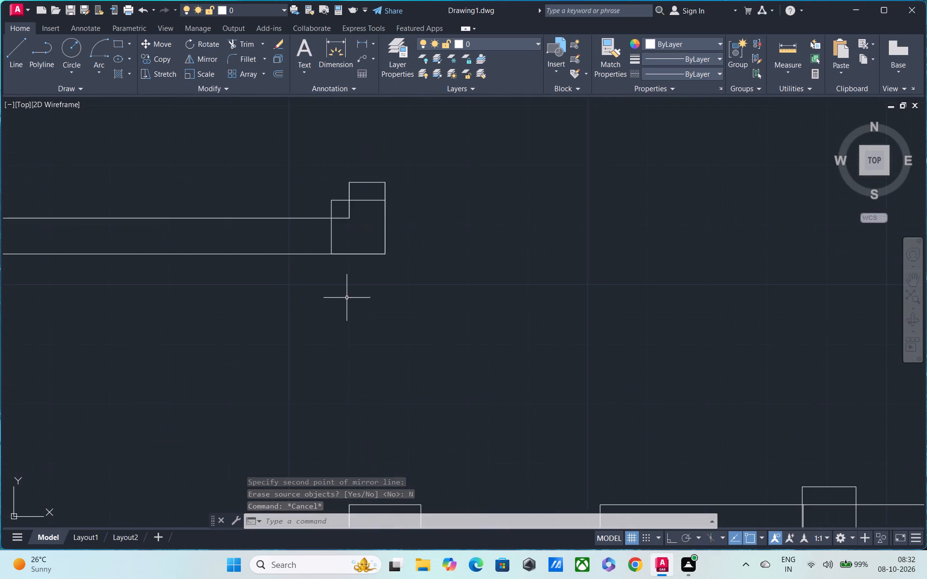
middle_drag(347, 304, 351, 354)
text(TR)
key(space)
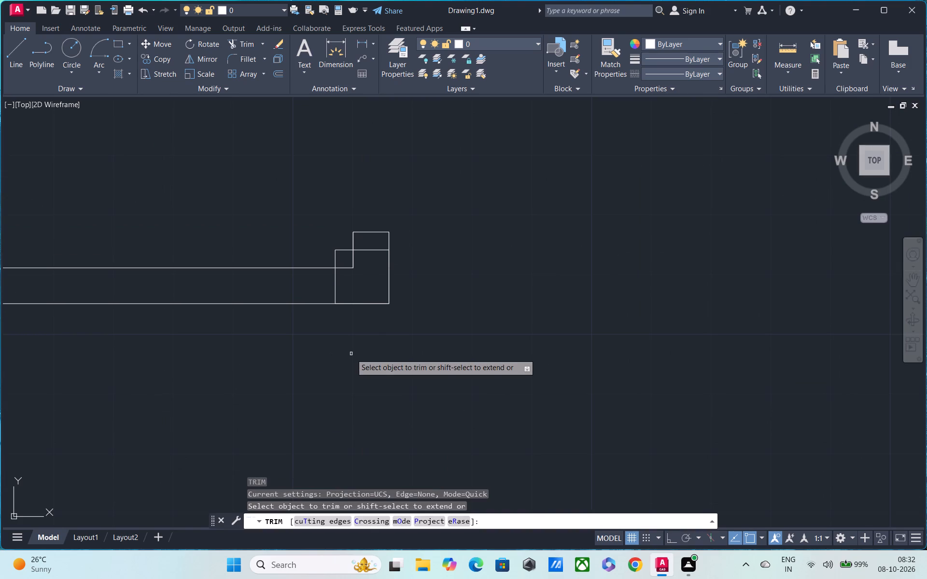
scroll(356, 294, up, 2)
drag(357, 202, 331, 236)
scroll(331, 235, down, 2)
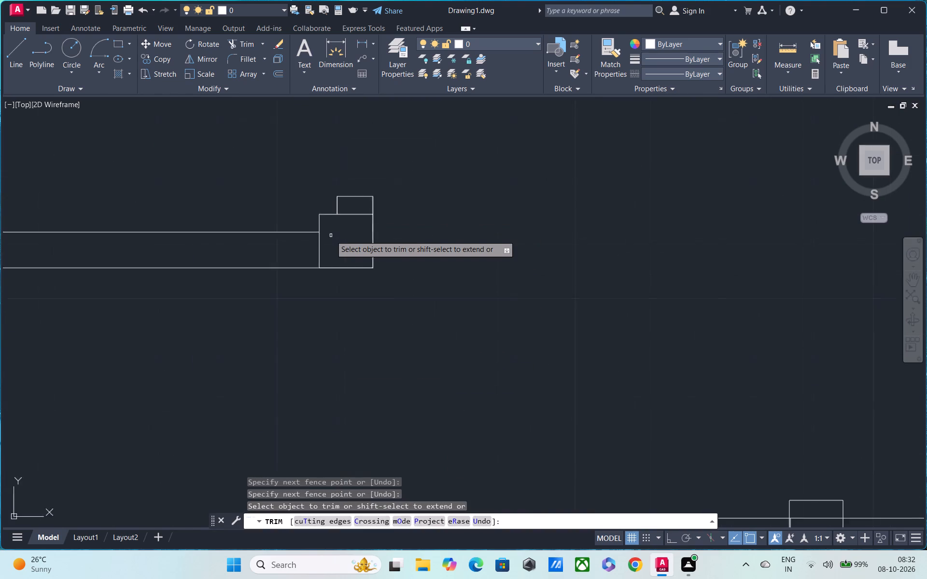
Trim the wall lines inside the column at the right end of the next horizontal wall above.
scroll(331, 235, down, 2)
middle_drag(337, 239, 347, 304)
scroll(347, 302, up, 2)
middle_drag(358, 191, 372, 349)
scroll(372, 349, down, 3)
middle_drag(367, 250, 367, 310)
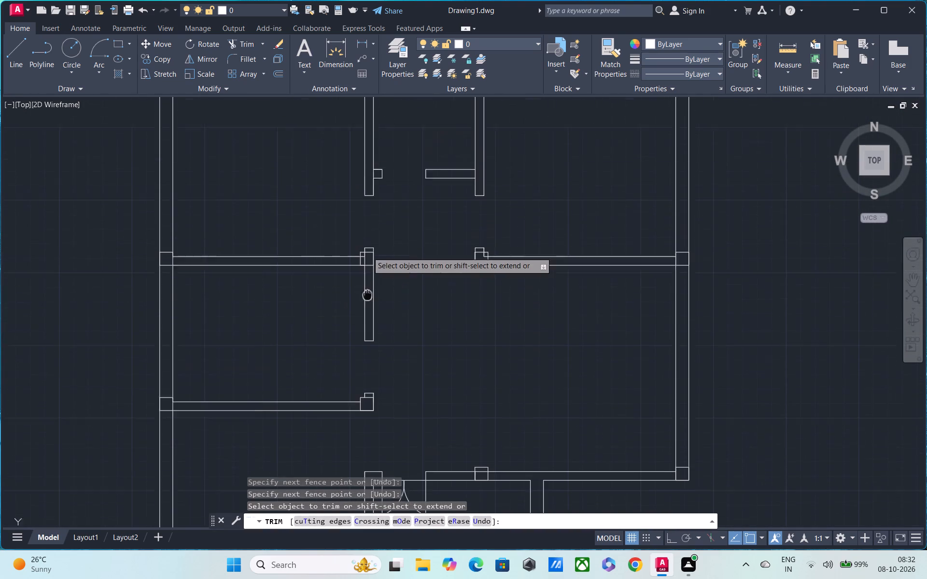
middle_drag(367, 310, 365, 328)
scroll(367, 272, up, 3)
scroll(345, 345, up, 3)
drag(379, 356, 328, 402)
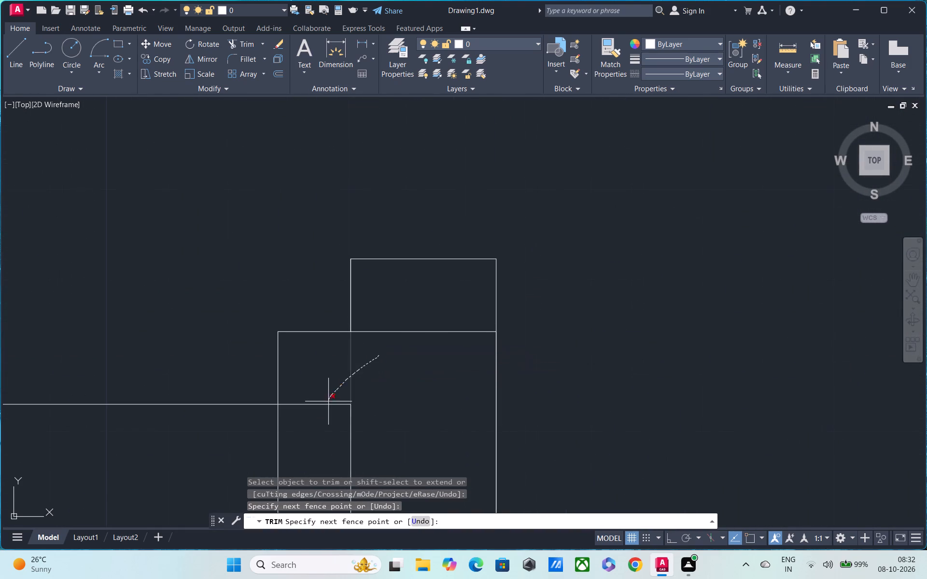
drag(328, 402, 324, 411)
scroll(324, 400, down, 3)
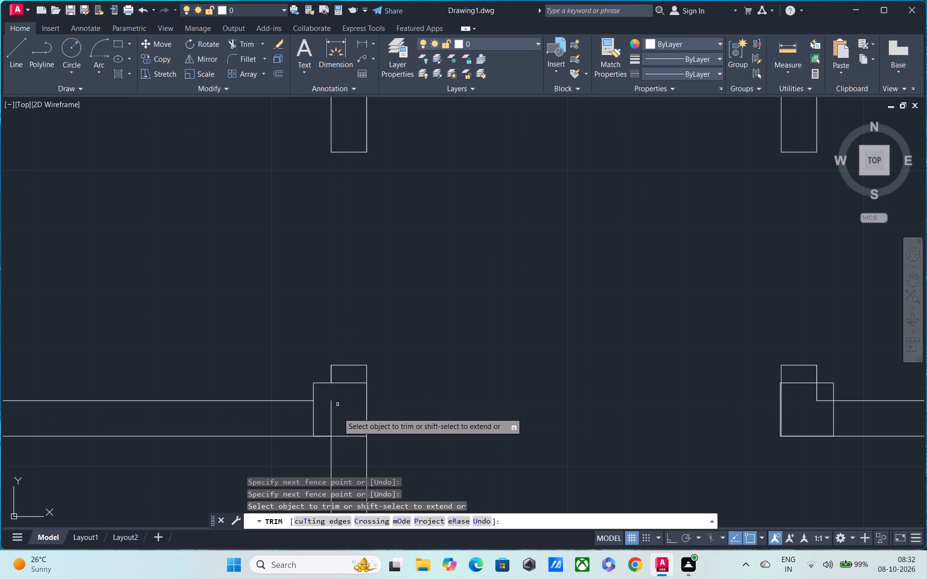
drag(337, 415, 318, 425)
scroll(334, 414, down, 2)
middle_drag(372, 321, 369, 411)
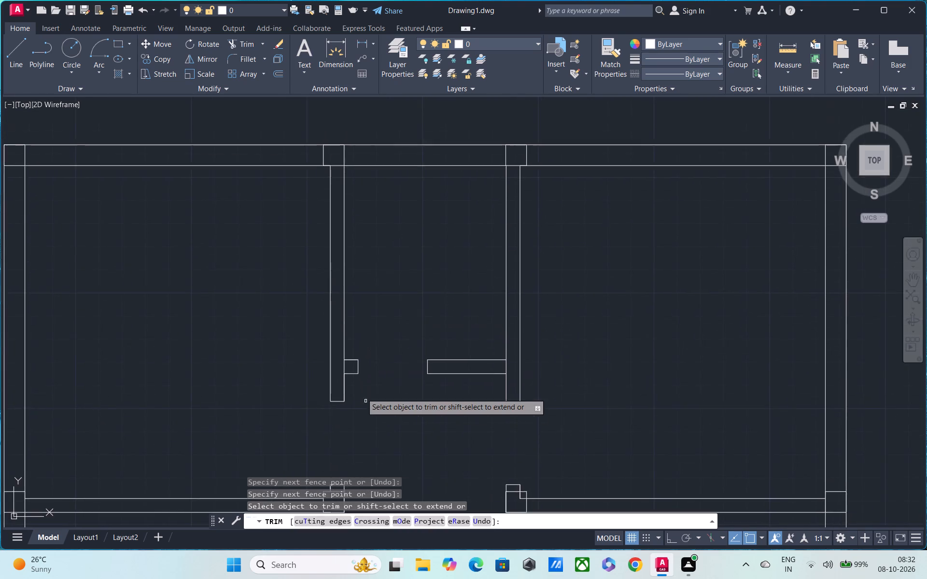
scroll(355, 373, up, 1)
scroll(351, 361, down, 2)
middle_drag(346, 389, 346, 334)
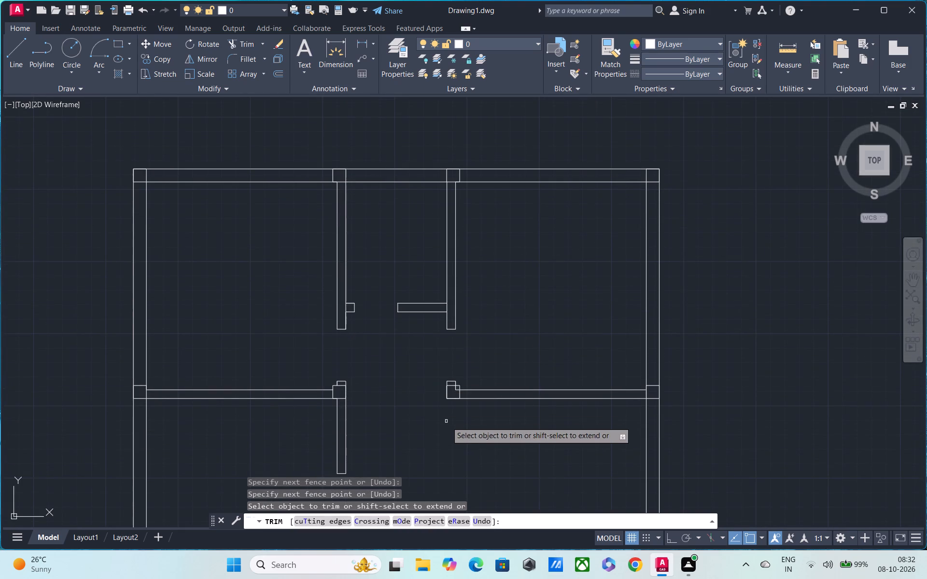
scroll(451, 410, up, 2)
scroll(458, 364, up, 3)
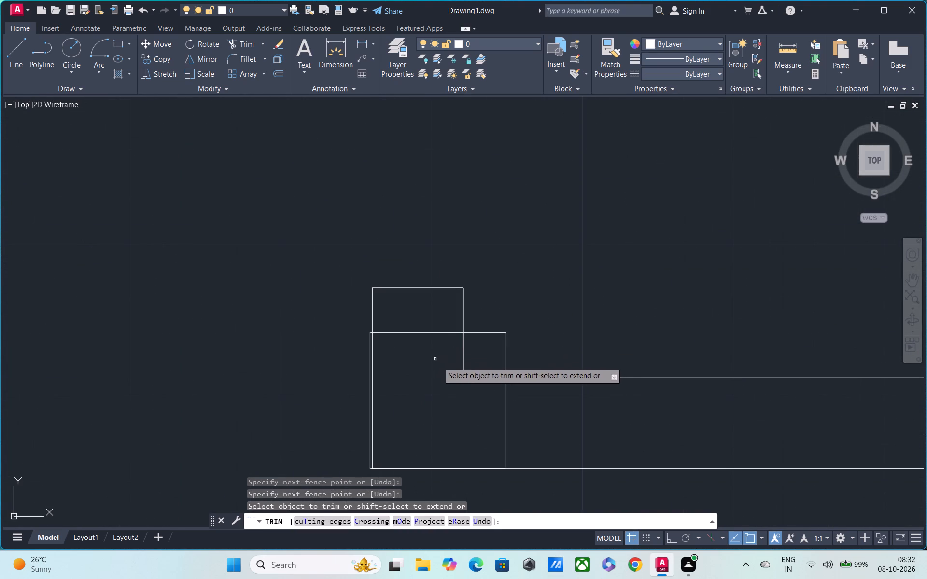
key(Escape)
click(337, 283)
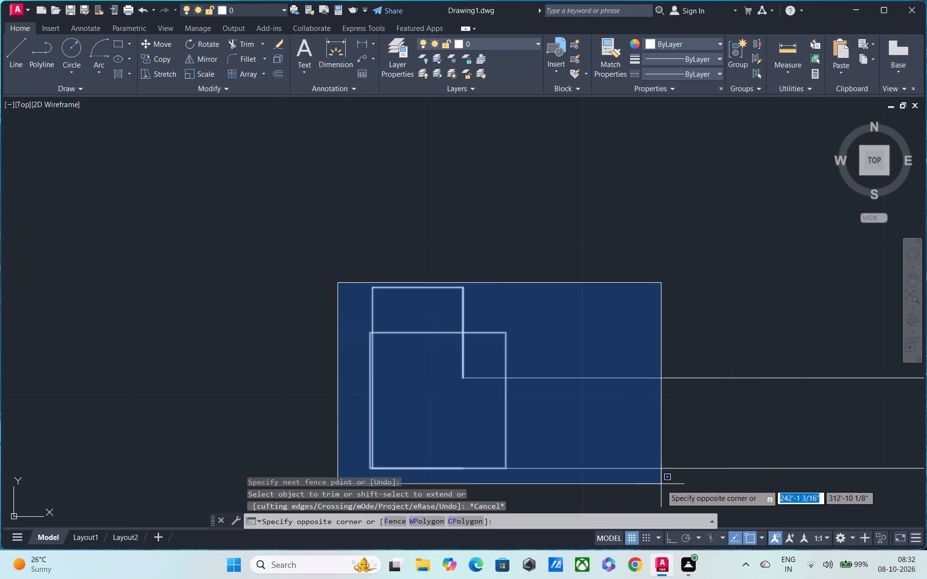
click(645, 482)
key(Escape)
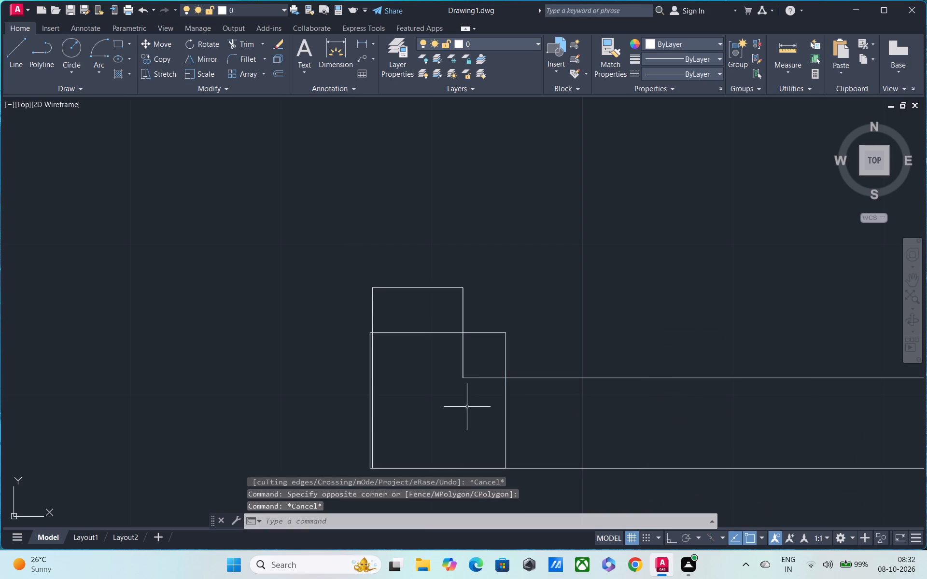
Move the column at the left end of the upper-right room's lower wall so its lower-left corner meets the wall end's corner.
middle_drag(463, 386, 463, 255)
click(357, 184)
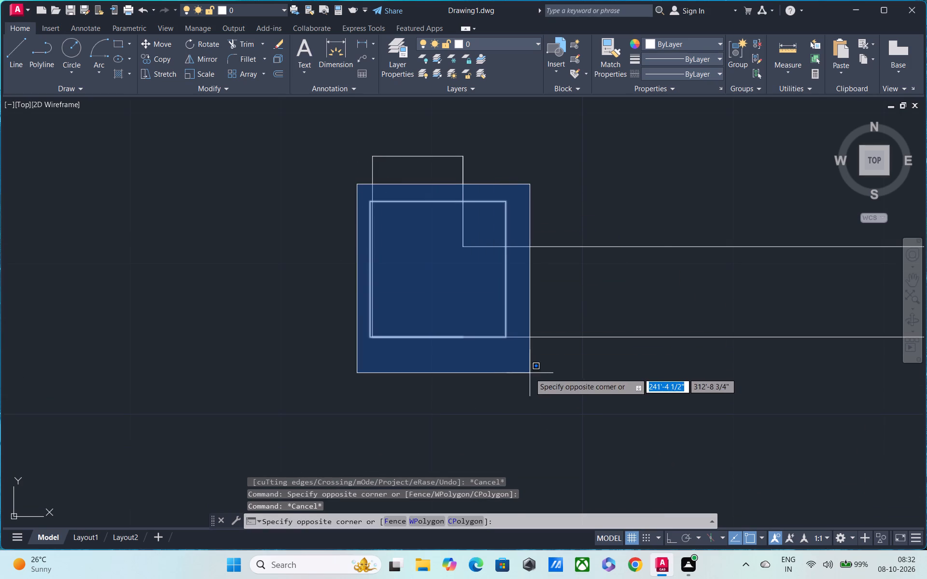
click(530, 373)
text(M)
key(space)
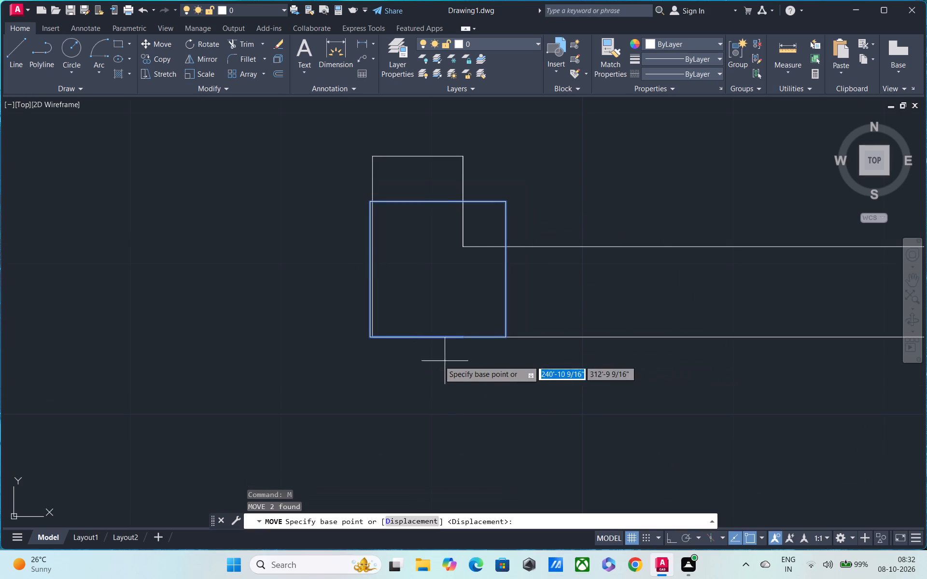
scroll(388, 348, up, 2)
click(343, 323)
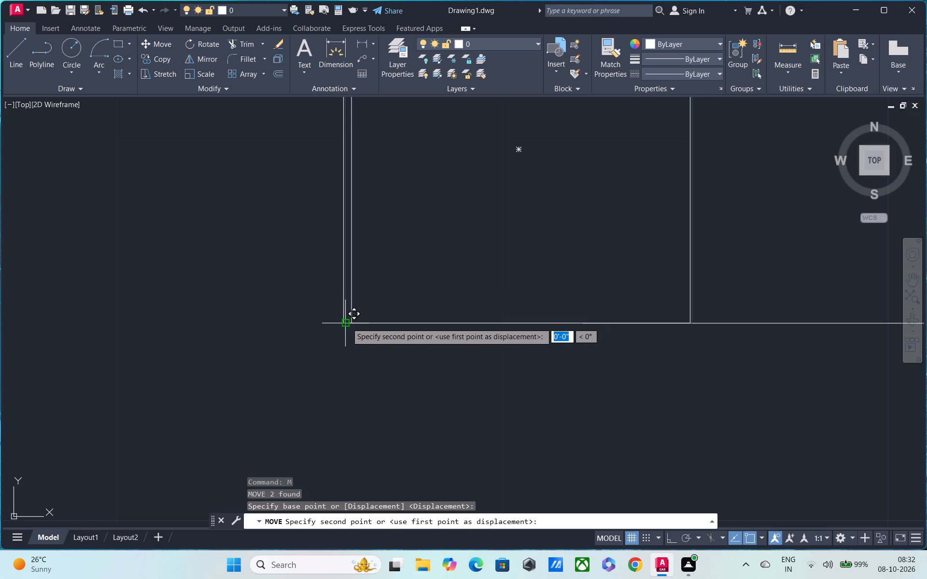
click(352, 323)
scroll(353, 324, down, 3)
key(Escape)
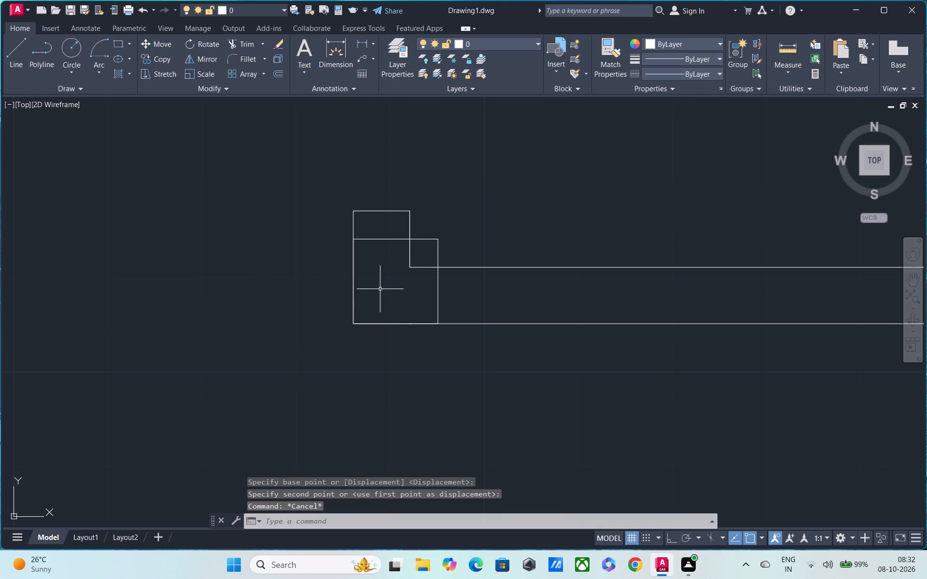
Trim the wall lines inside the column at the left end of the upper-right room's lower wall.
text(TR)
key(space)
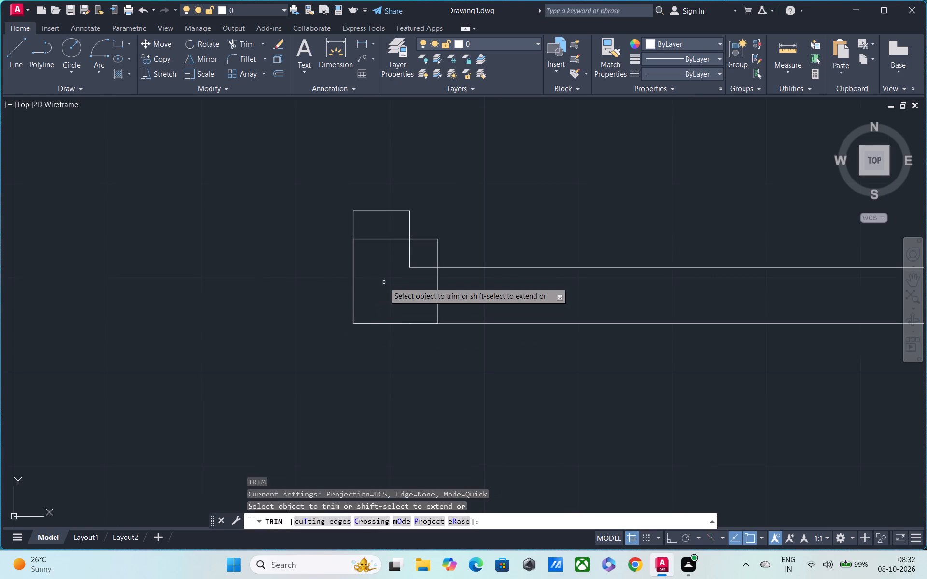
scroll(380, 256, up, 2)
drag(404, 250, 524, 289)
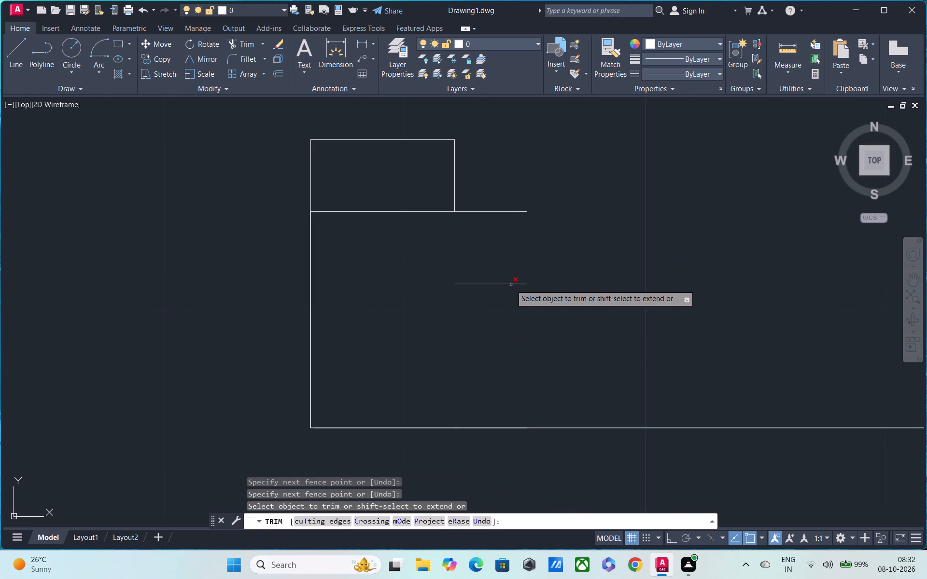
key(ctrl+z)
scroll(403, 260, up, 3)
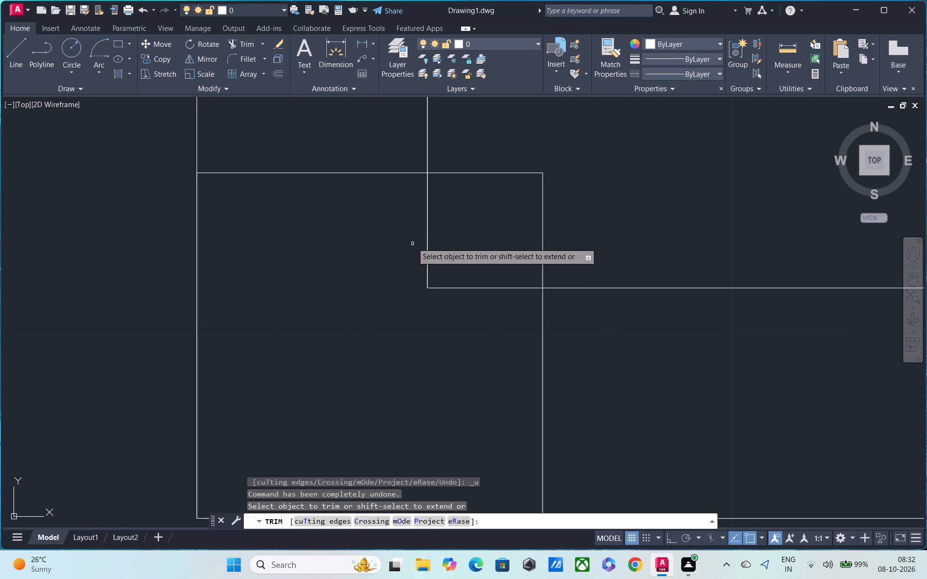
drag(413, 242, 476, 302)
Trim the short vertical line and part of the upper wall line inside the column just right of the double door.
scroll(475, 302, down, 5)
middle_drag(470, 376, 439, 152)
scroll(432, 187, down, 3)
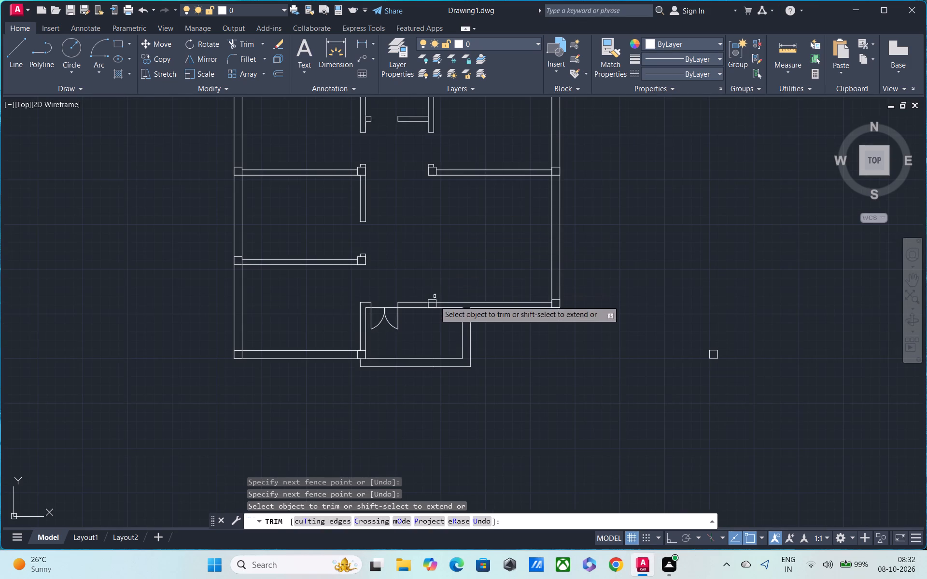
scroll(342, 311, up, 3)
middle_drag(726, 316, 539, 315)
scroll(541, 286, up, 2)
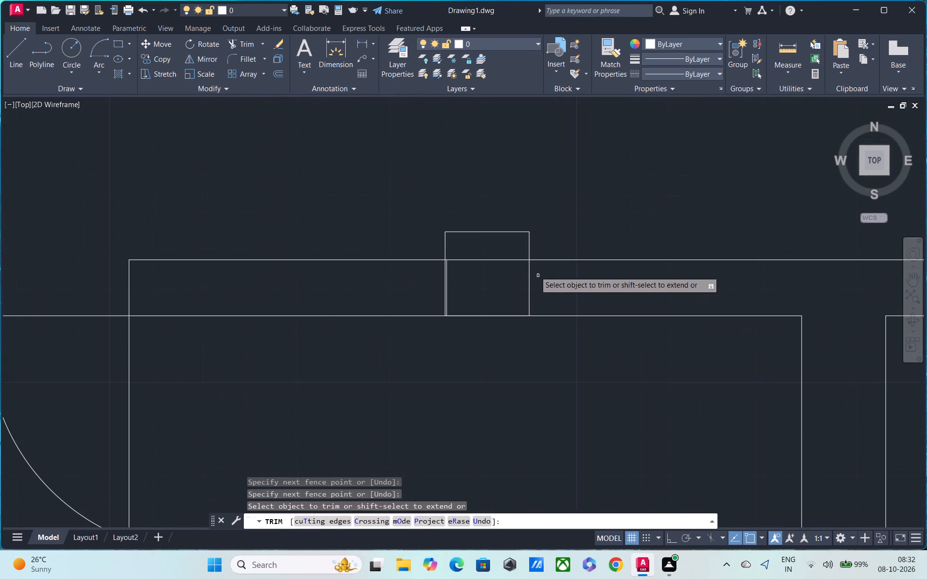
drag(501, 250, 491, 268)
scroll(457, 267, up, 3)
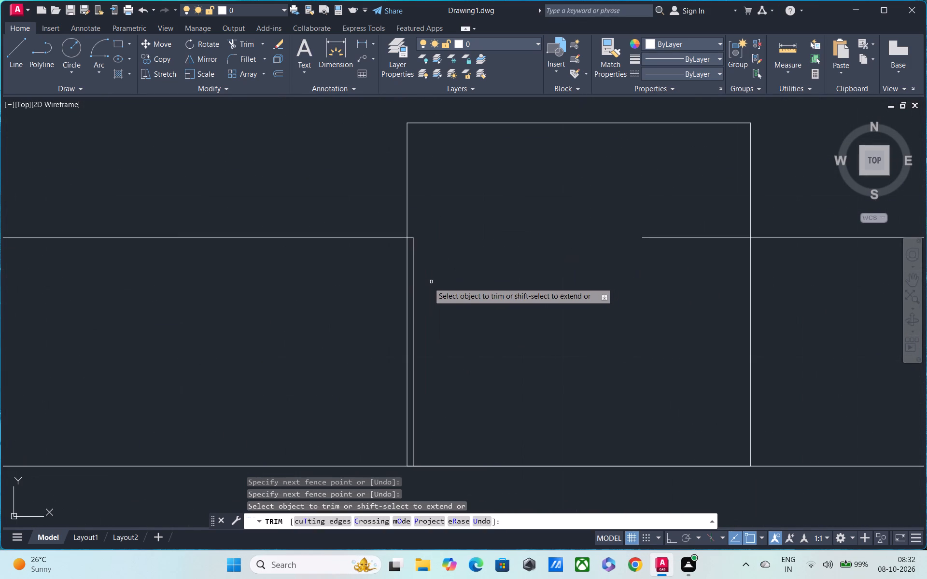
click(413, 277)
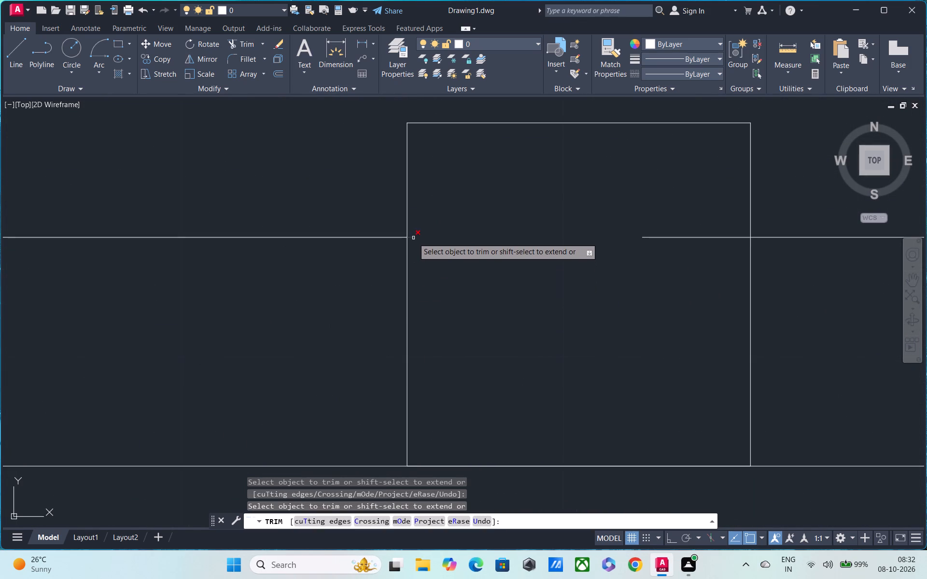
click(413, 237)
Trim the remaining stub of the upper wall line inside the column just right of the double door.
scroll(417, 245, down, 4)
scroll(483, 248, up, 3)
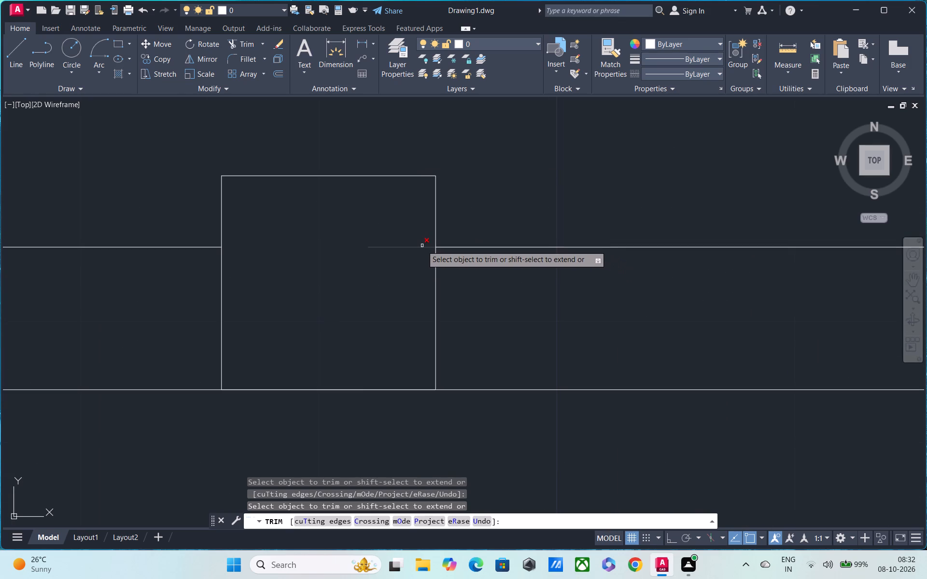
click(421, 245)
scroll(420, 245, down, 5)
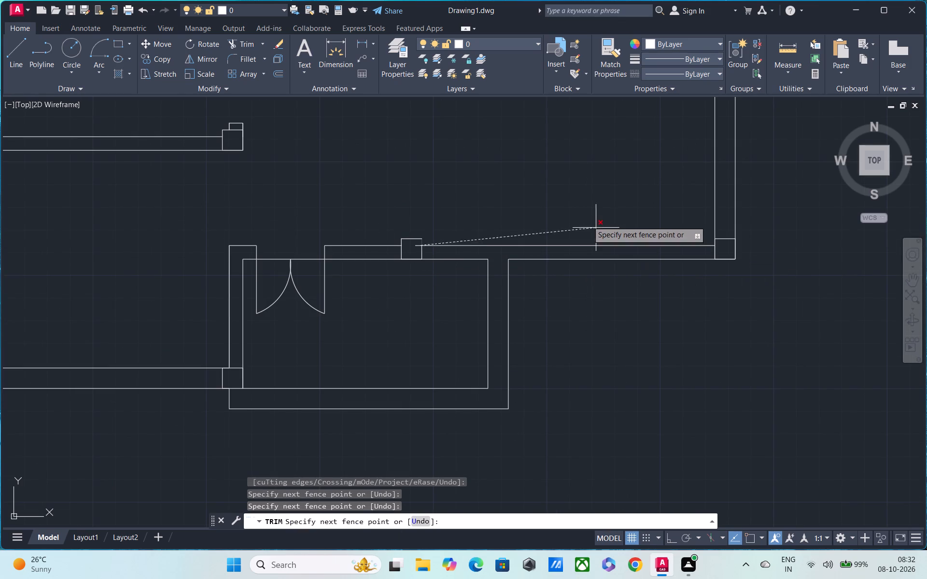
key(Escape)
scroll(418, 257, up, 3)
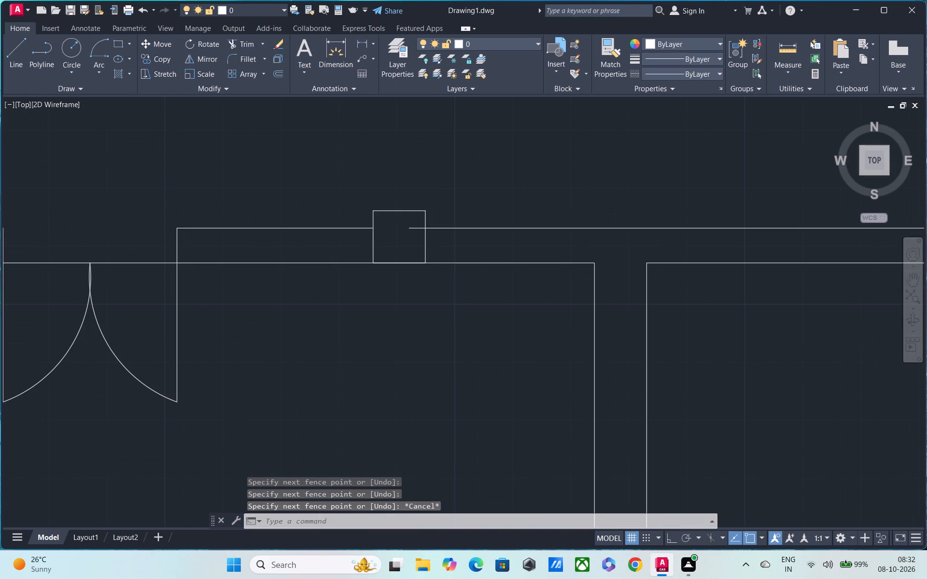
text(TR)
key(space)
scroll(423, 207, up, 2)
drag(404, 194, 401, 247)
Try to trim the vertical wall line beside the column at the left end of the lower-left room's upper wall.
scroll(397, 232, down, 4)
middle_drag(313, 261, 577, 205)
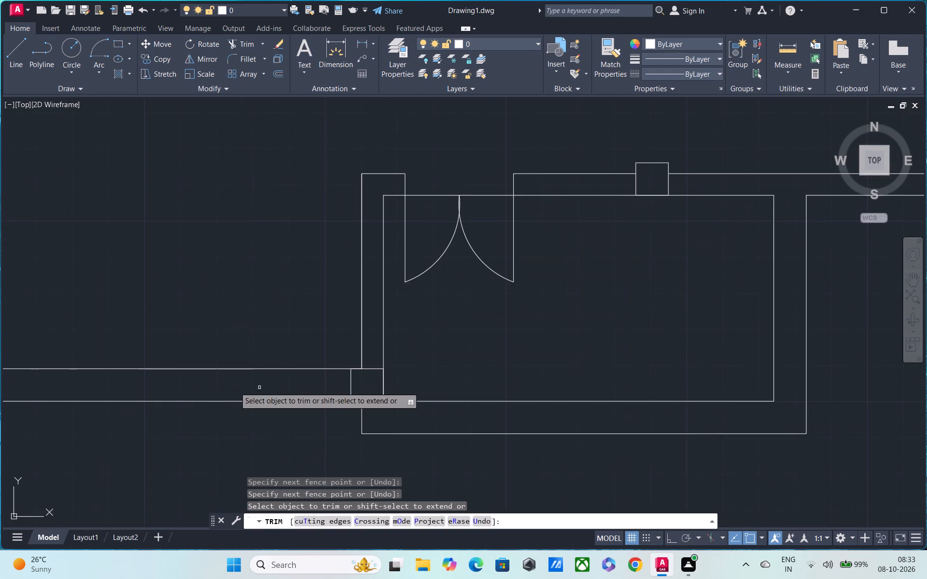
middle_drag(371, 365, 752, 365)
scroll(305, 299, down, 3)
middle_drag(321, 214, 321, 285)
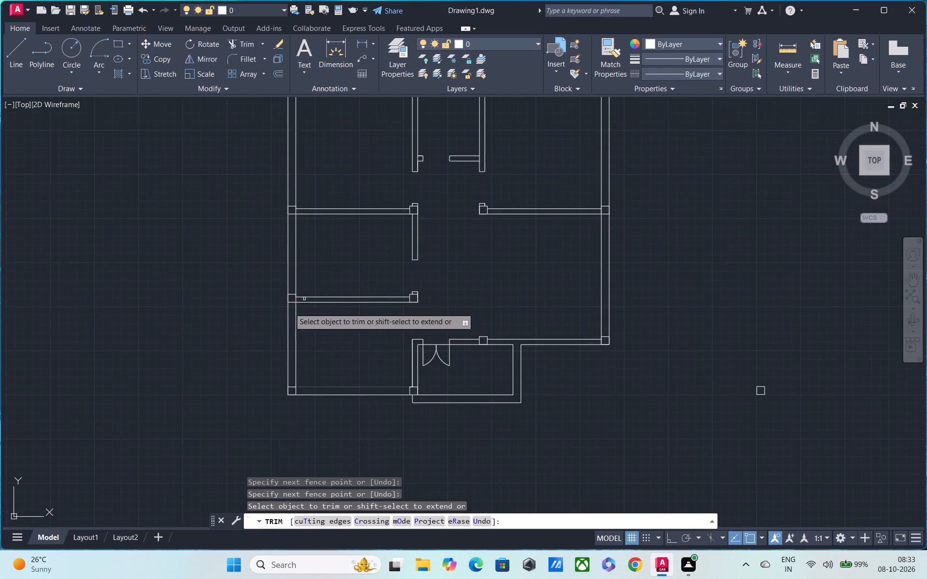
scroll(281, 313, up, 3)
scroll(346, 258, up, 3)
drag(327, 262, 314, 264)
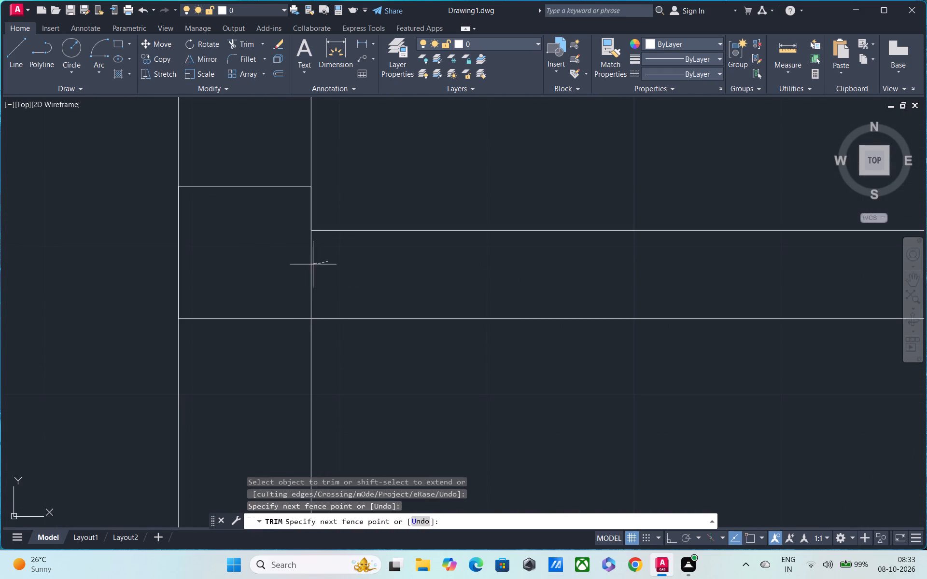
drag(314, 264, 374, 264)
Check the remaining wall and column junctions across the plan for lines that still need trimming.
scroll(374, 264, down, 3)
middle_drag(351, 135, 349, 286)
scroll(346, 272, down, 4)
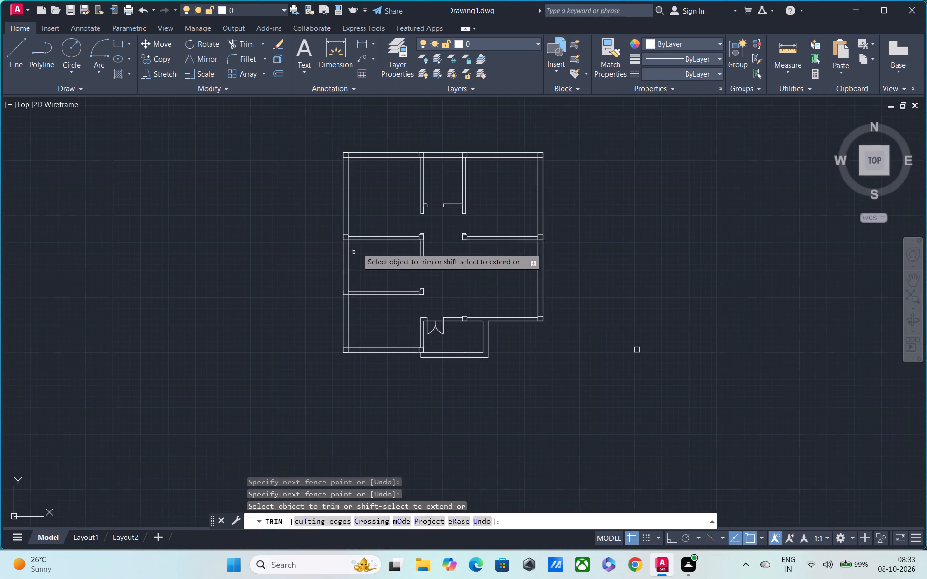
scroll(545, 234, up, 3)
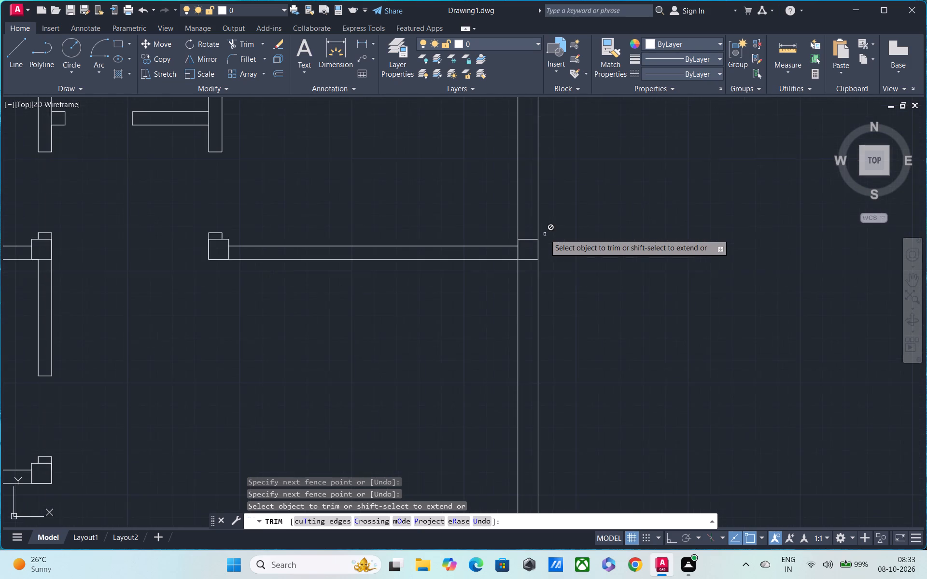
scroll(545, 234, down, 4)
middle_drag(469, 237, 262, 297)
middle_drag(284, 281, 439, 234)
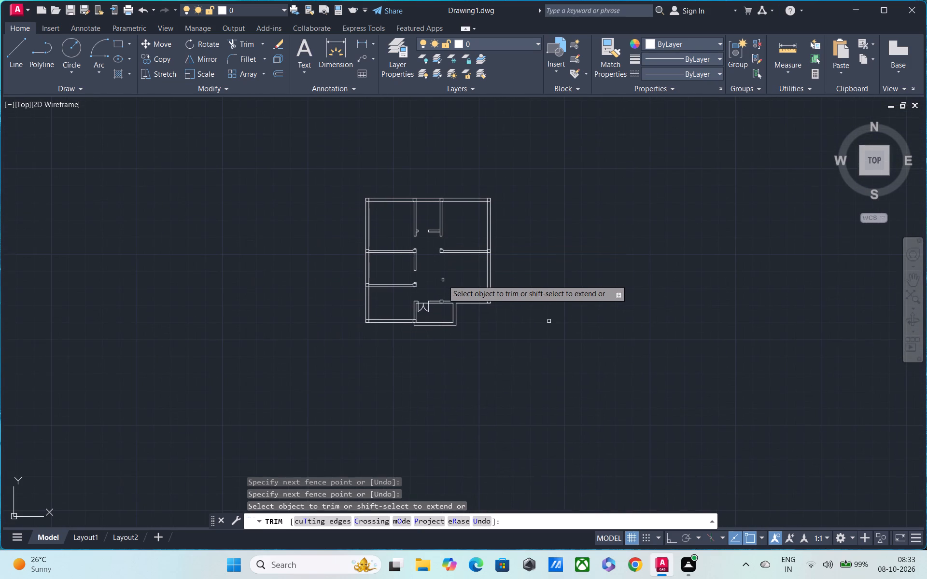
key(Escape)
Draw a circle of 3' radius in the empty area to the right of the floor plan.
scroll(443, 280, up, 2)
middle_drag(442, 279, 386, 267)
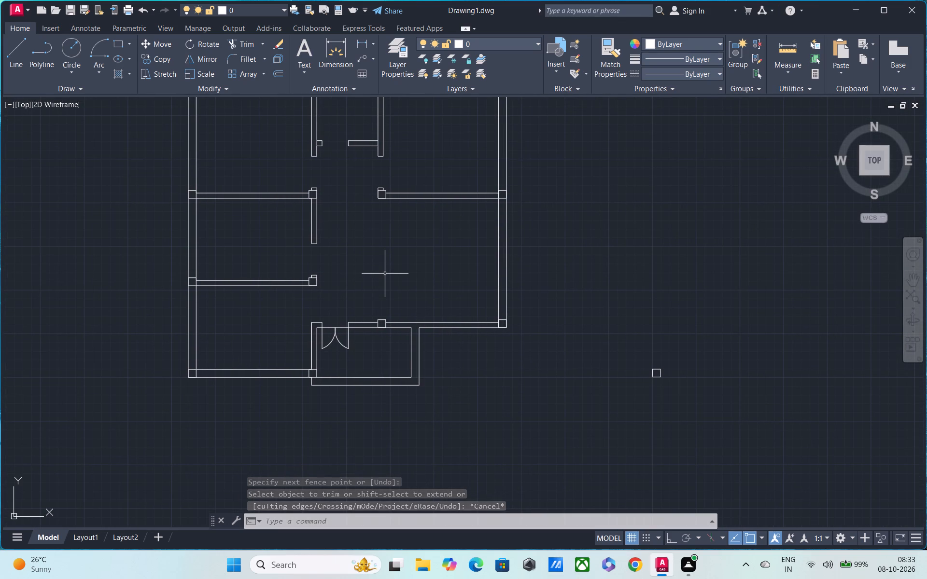
middle_drag(569, 320, 330, 363)
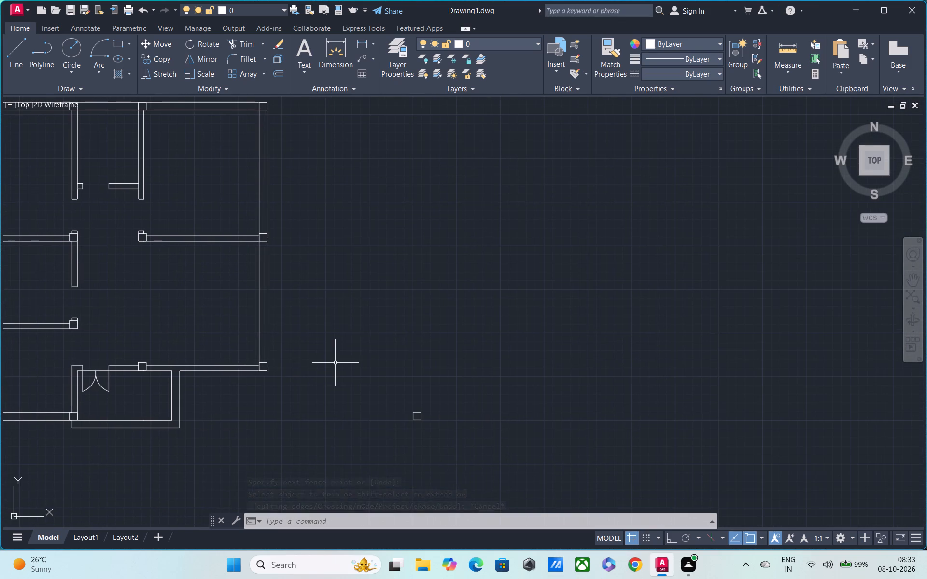
text(CI)
key(space)
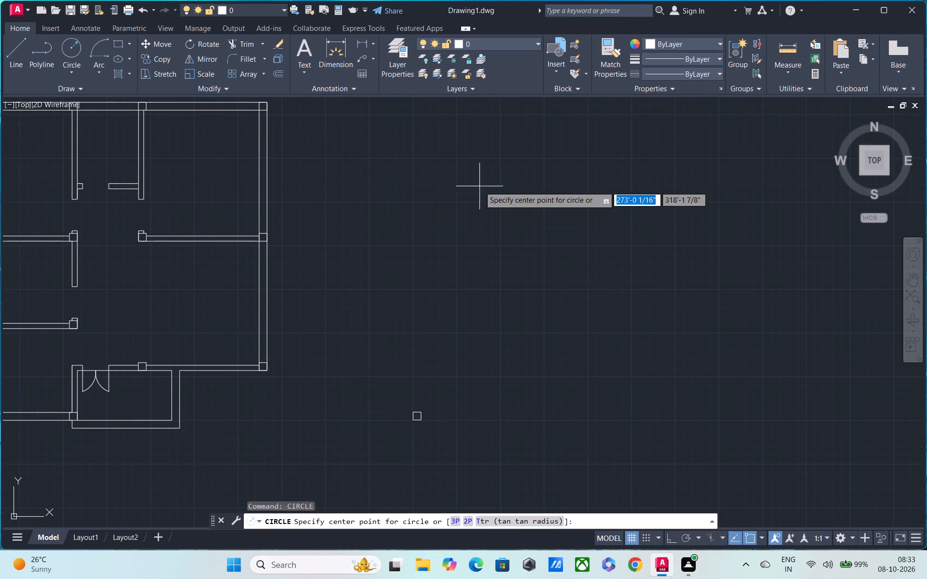
click(454, 231)
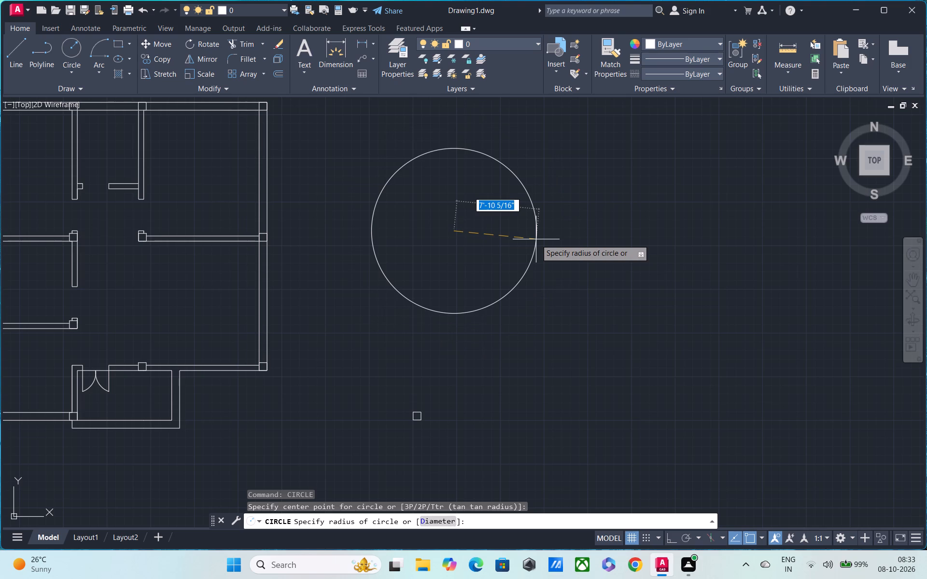
text(3')
key(Return)
Draw lines through the circle's centre forming its full vertical and horizontal diameters.
scroll(416, 226, up, 2)
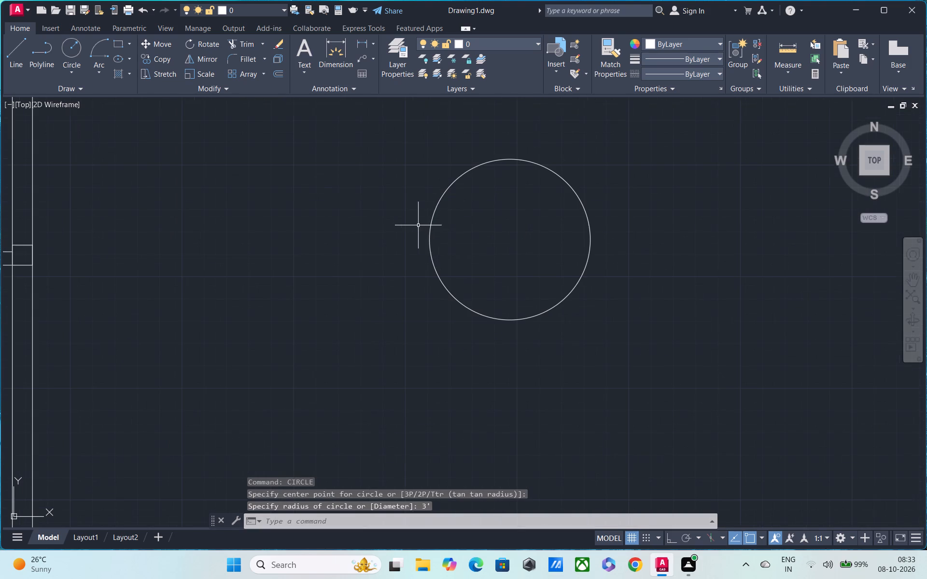
text(L)
key(space)
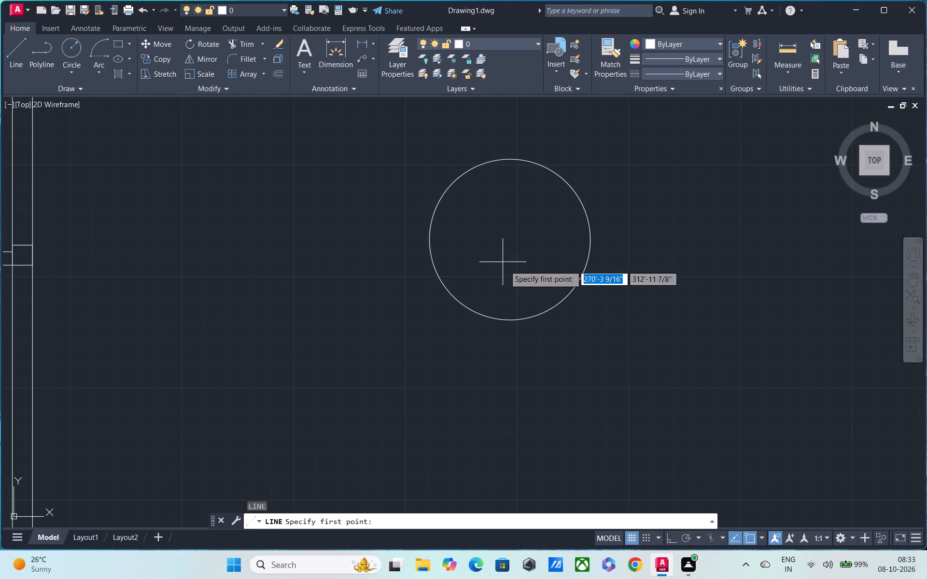
click(512, 241)
click(513, 157)
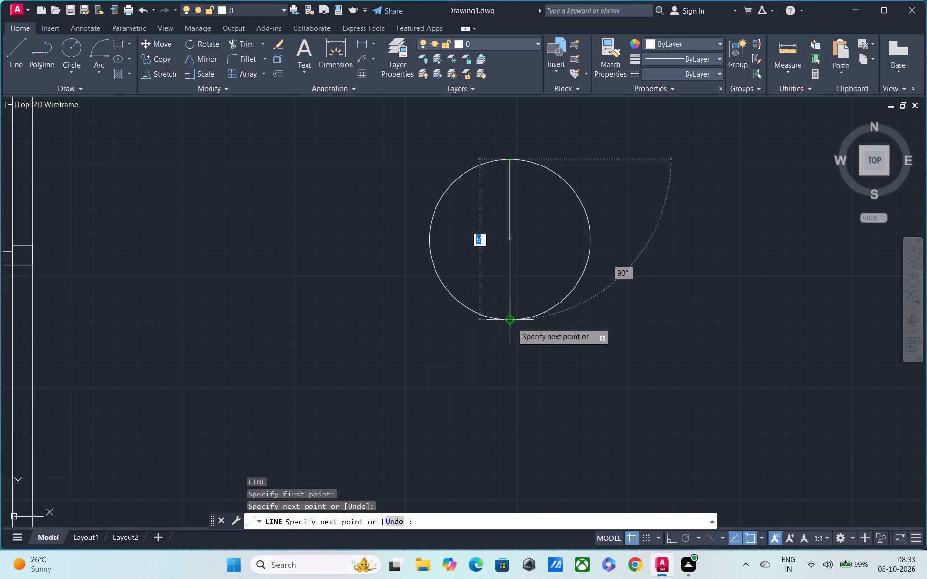
click(512, 323)
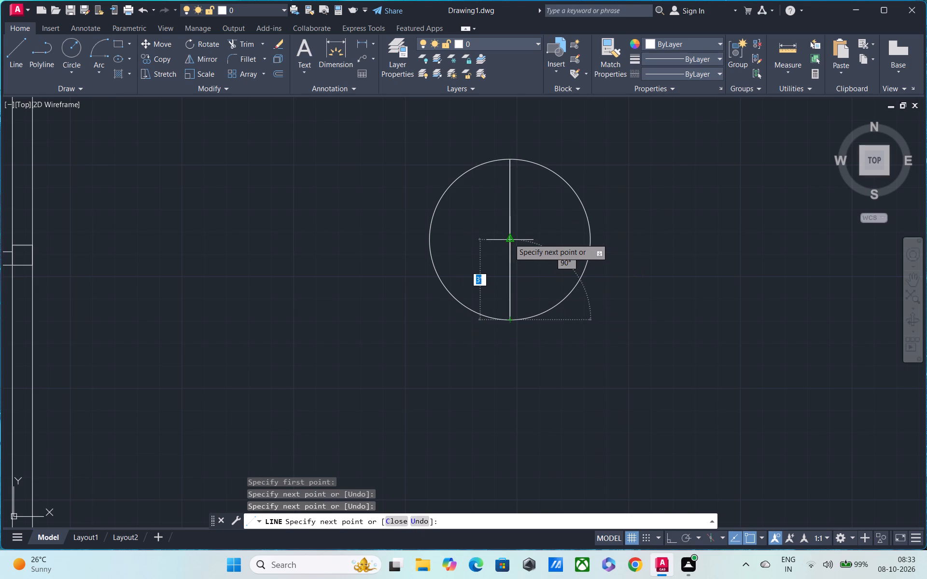
click(509, 238)
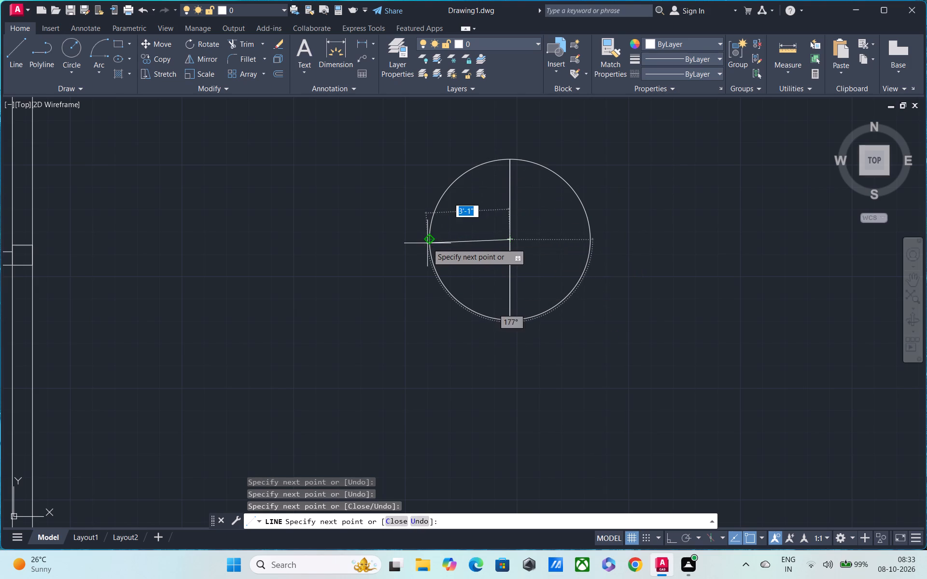
click(427, 243)
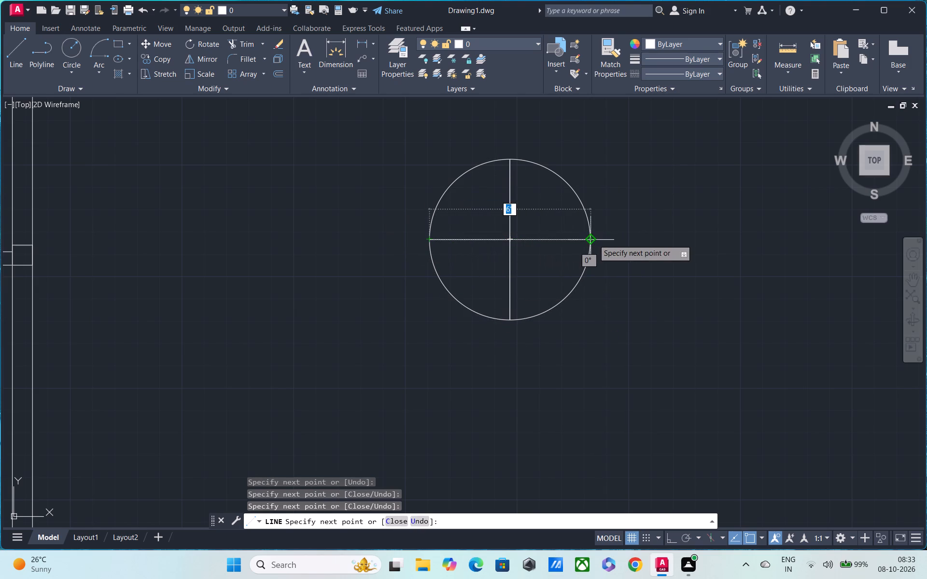
click(593, 239)
key(Escape)
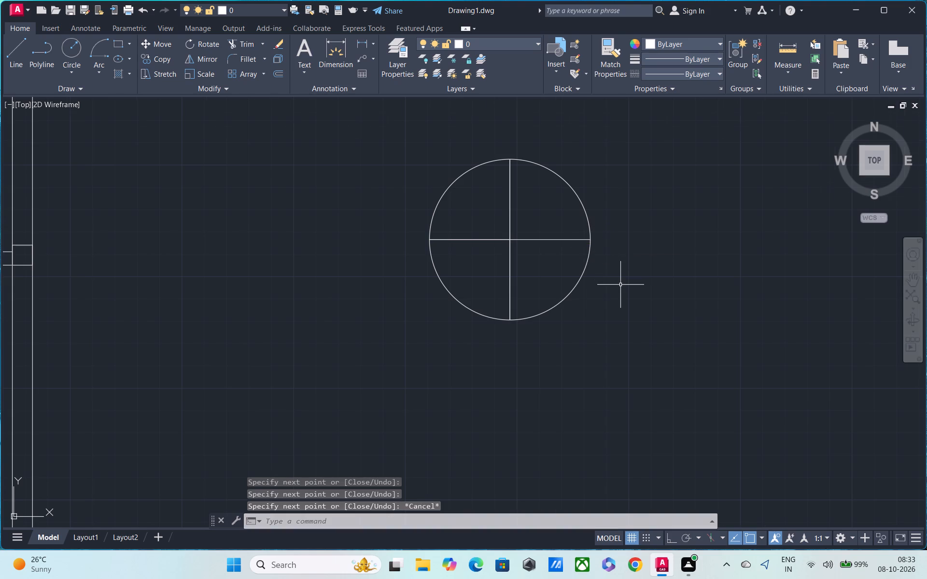
Trim the circle and its diameter lines so only the upper-left quarter with its two radii is left.
scroll(620, 285, down, 1)
text(TR)
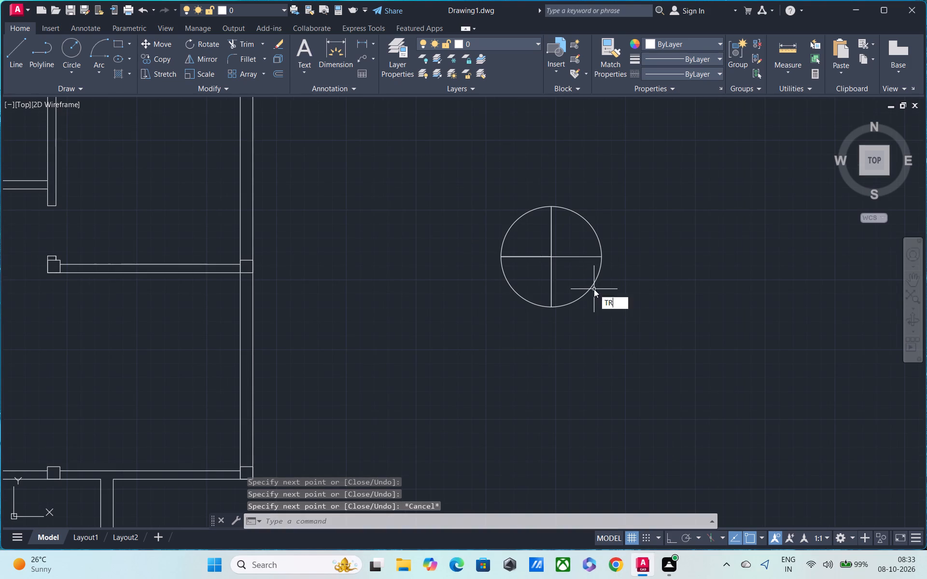
key(space)
scroll(581, 290, up, 2)
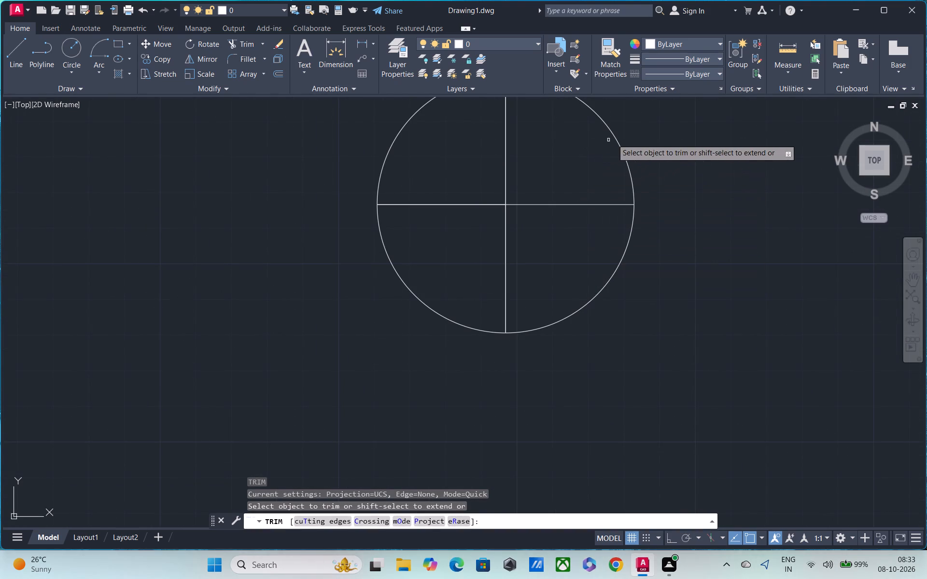
drag(626, 128, 415, 310)
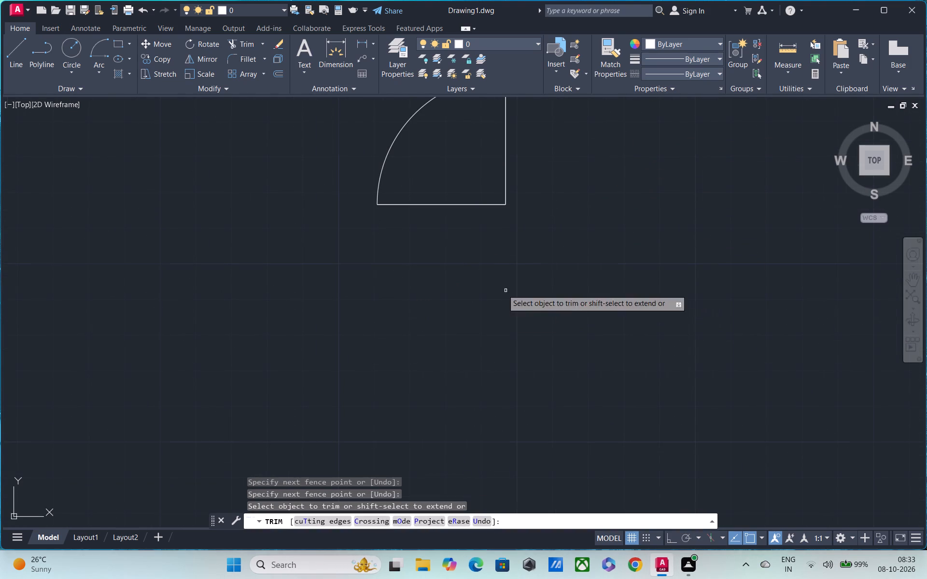
scroll(503, 289, down, 1)
middle_drag(502, 292, 484, 369)
key(Escape)
Offset the door symbol's horizontal radius line 3" upward into the quarter circle to form the leaf thickness.
text(O)
key(space)
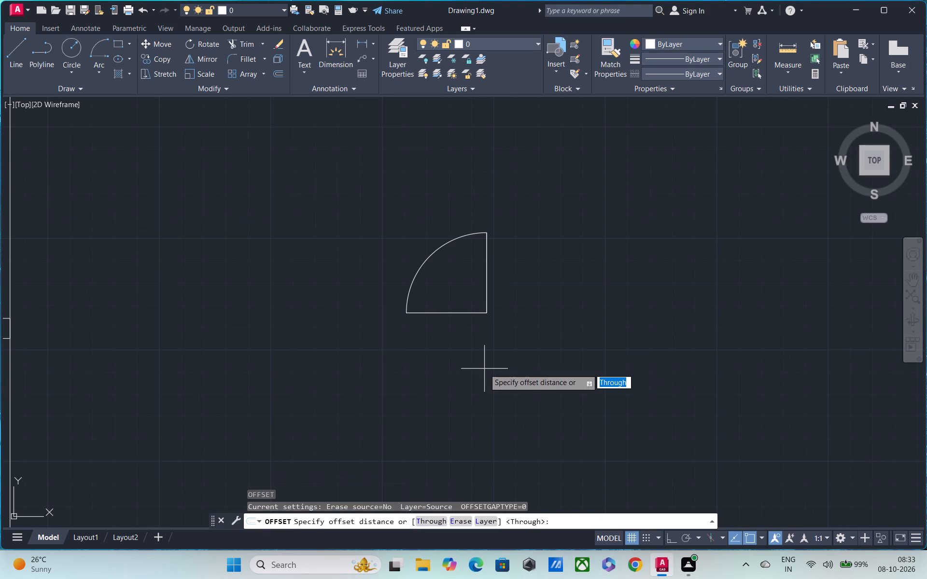
text(3")
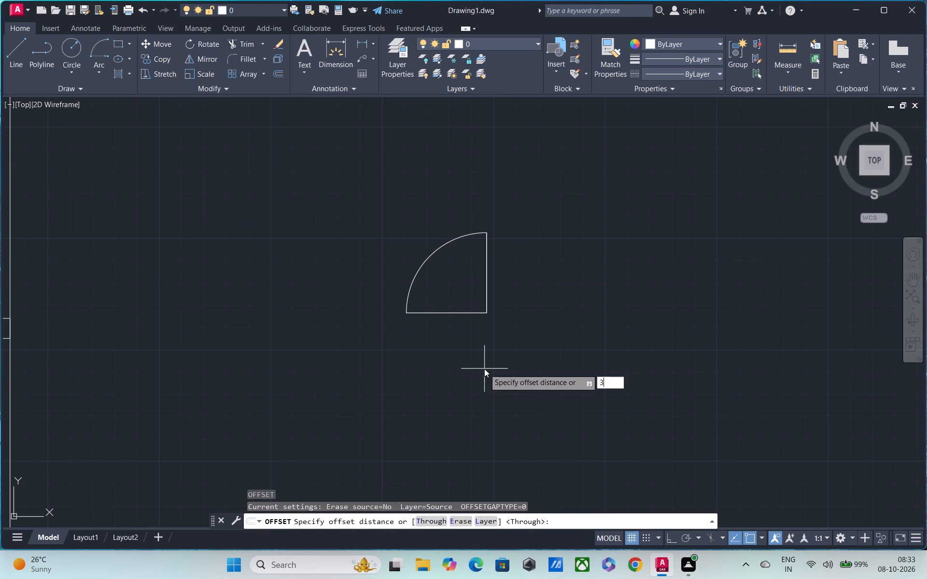
key(Return)
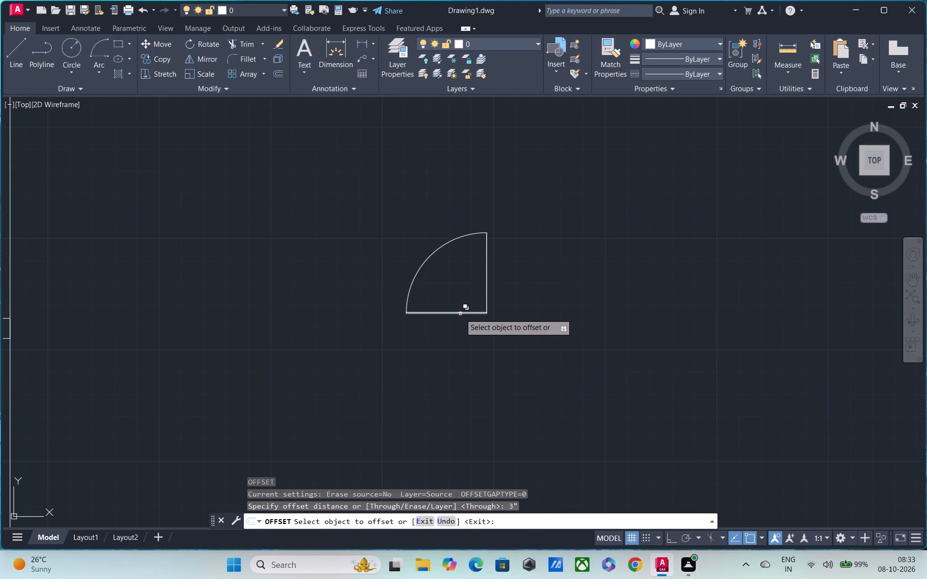
click(460, 314)
click(491, 360)
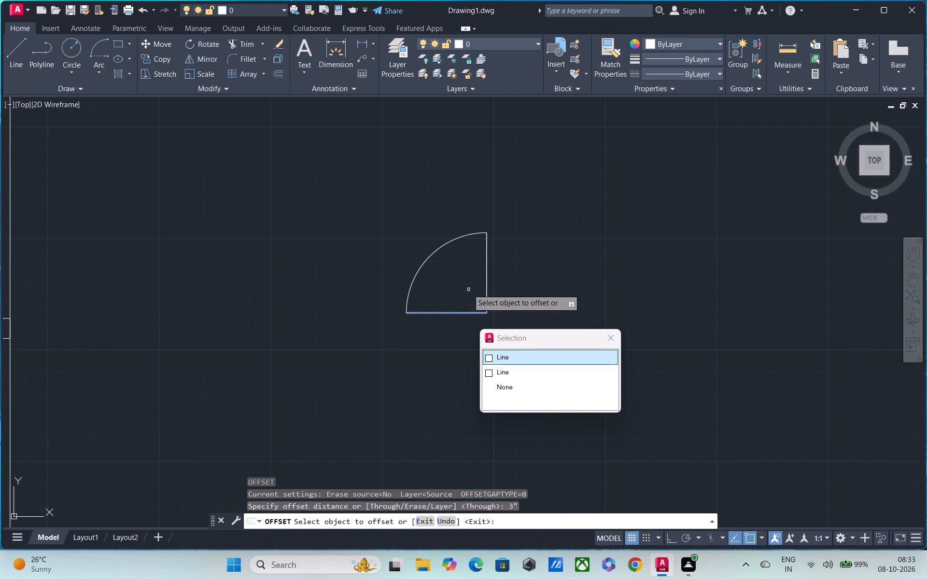
click(455, 312)
click(456, 302)
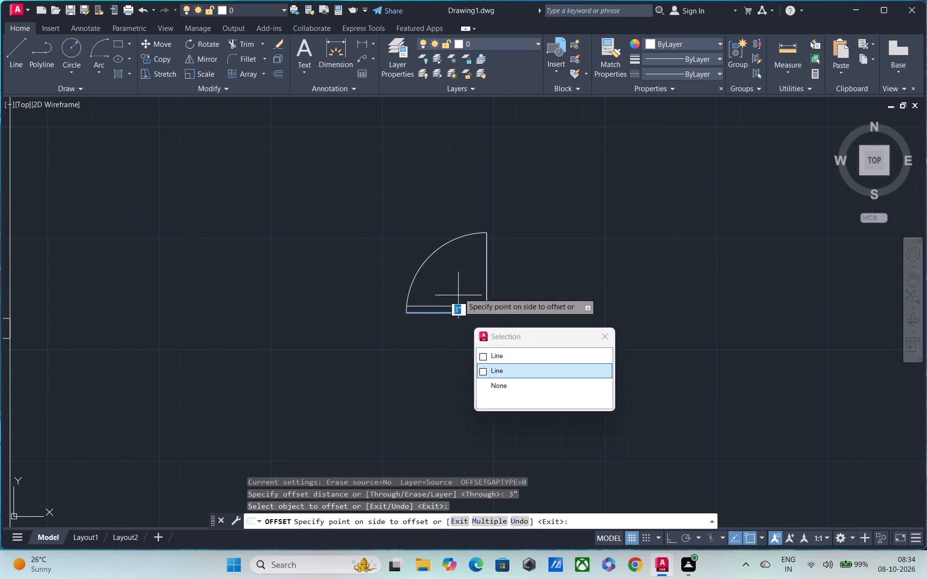
scroll(463, 279, down, 2)
key(Escape)
Copy the door symbol by its lower-right corner into the corridor-side opening of the middle-left room.
drag(411, 225, 439, 238)
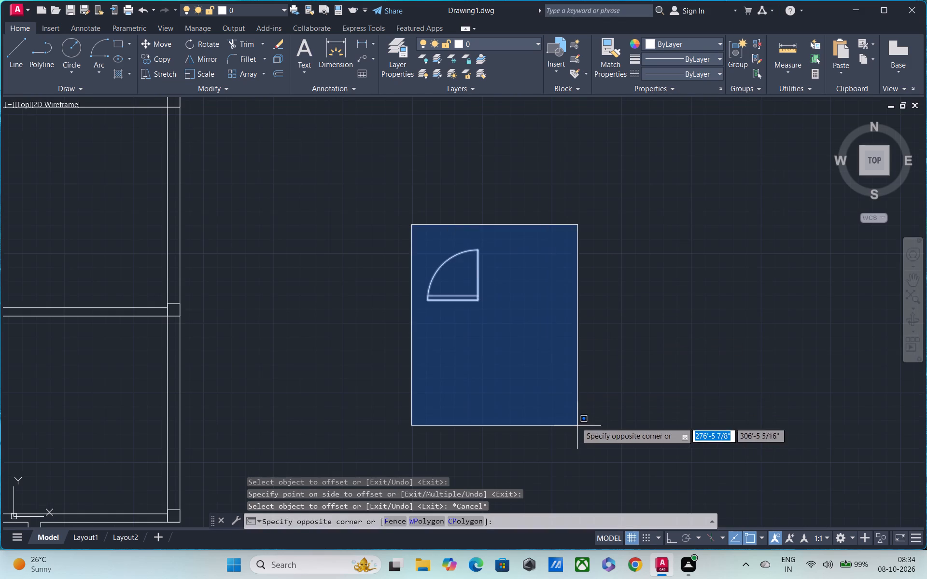
drag(573, 410, 570, 388)
text(CO)
key(space)
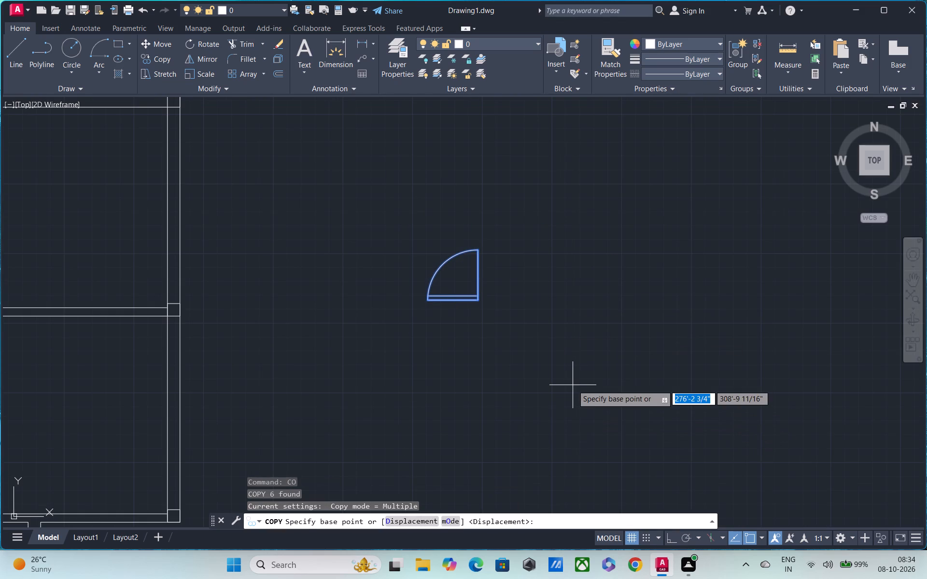
scroll(478, 313, up, 2)
click(480, 282)
scroll(218, 262, down, 4)
scroll(226, 262, up, 1)
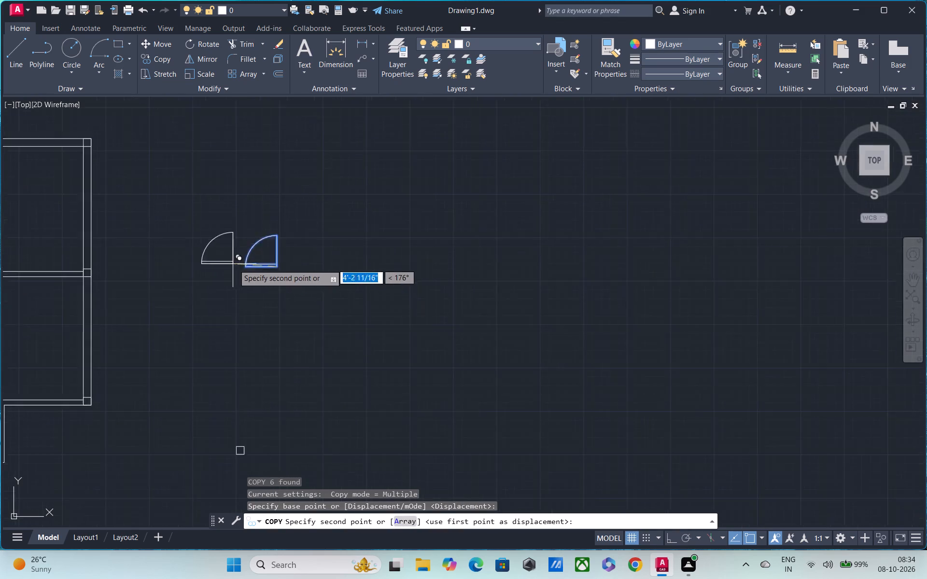
scroll(249, 267, down, 1)
middle_drag(329, 278, 926, 321)
middle_drag(768, 377, 671, 308)
scroll(671, 302, up, 3)
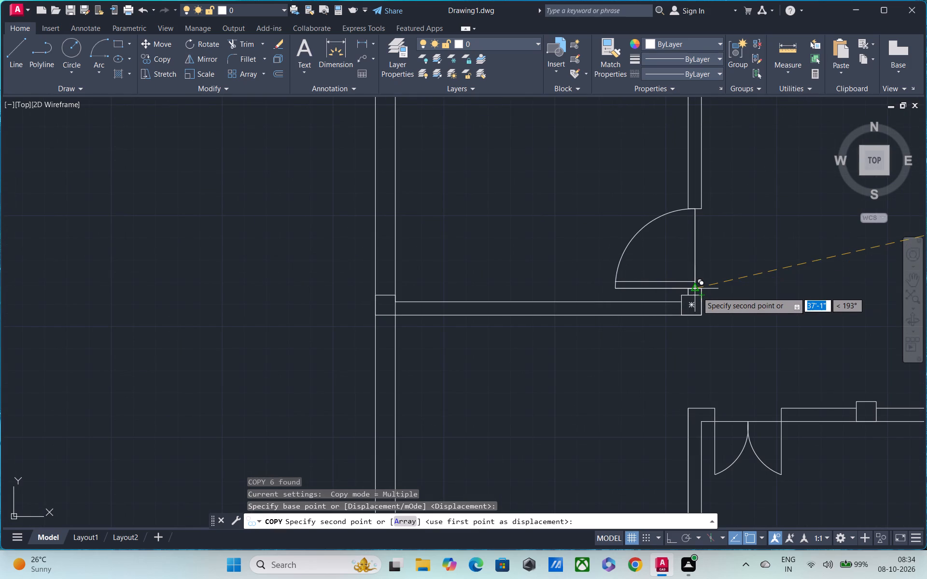
click(704, 289)
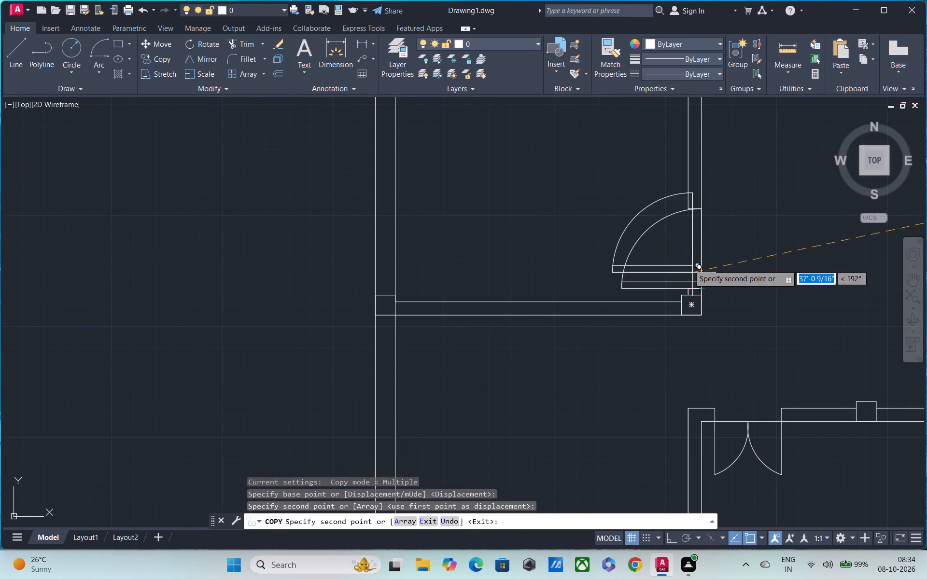
Place a further copy of the door symbol in the upper-left room's corridor-side opening, and finish copying.
middle_drag(687, 272, 626, 403)
middle_drag(645, 268, 630, 346)
scroll(634, 286, up, 2)
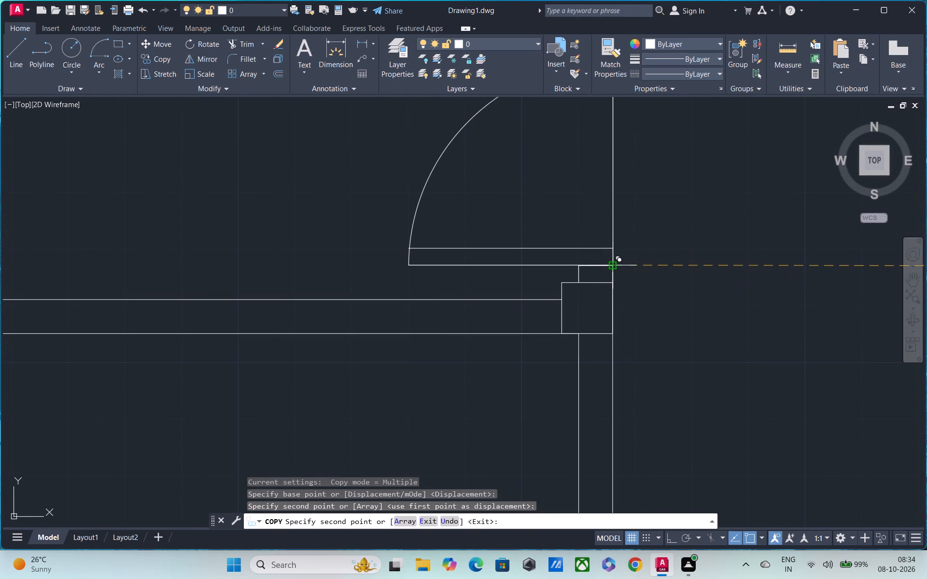
click(609, 262)
scroll(603, 282, down, 4)
middle_drag(670, 304, 605, 270)
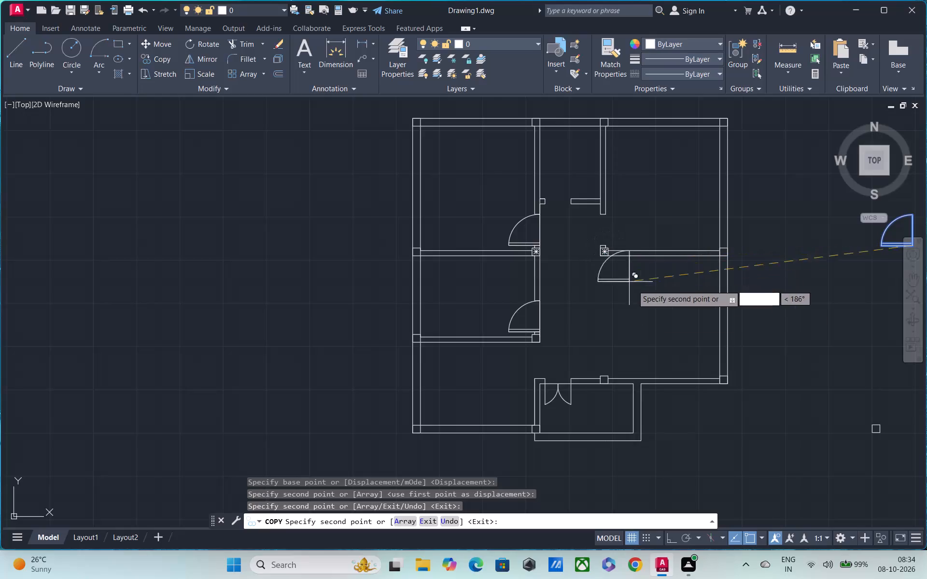
middle_drag(679, 338, 679, 279)
scroll(537, 302, up, 2)
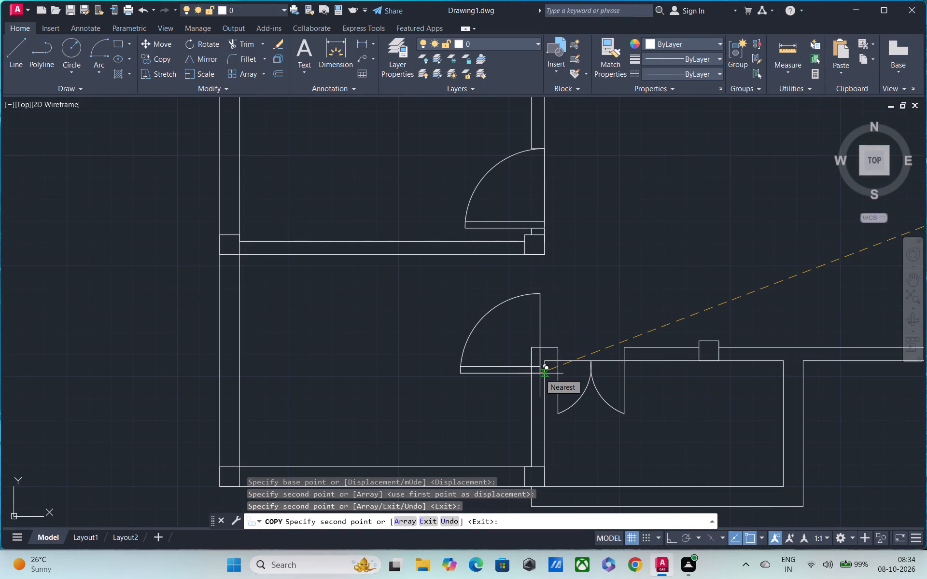
scroll(536, 374, down, 3)
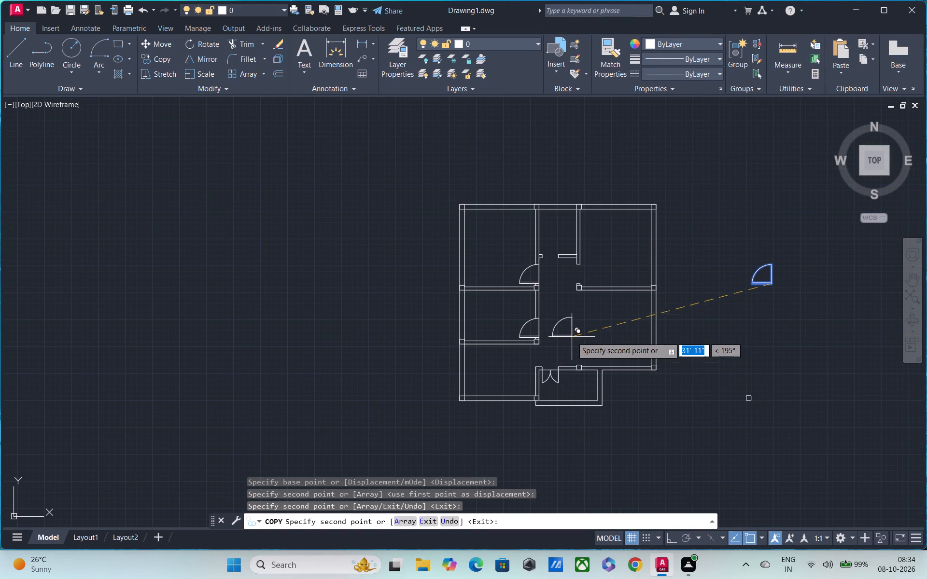
key(Escape)
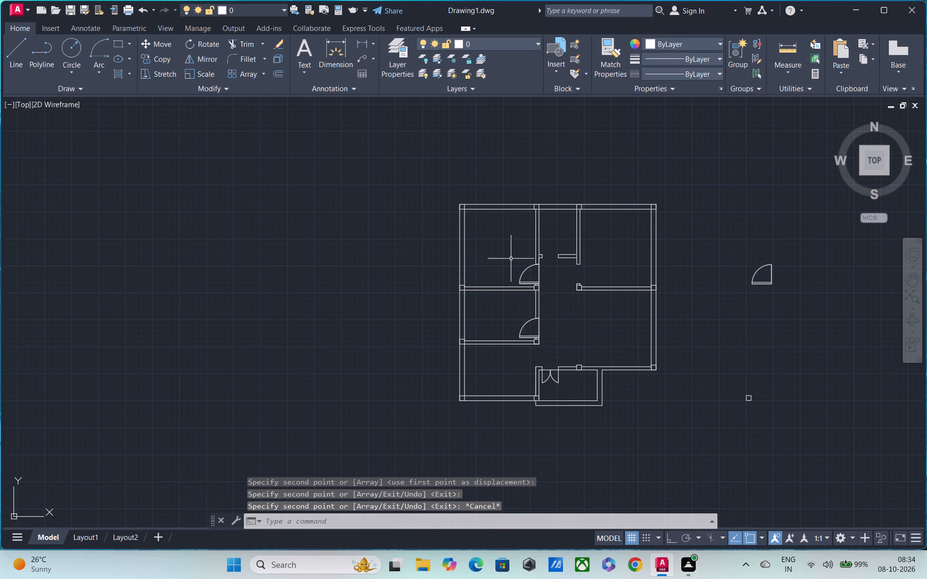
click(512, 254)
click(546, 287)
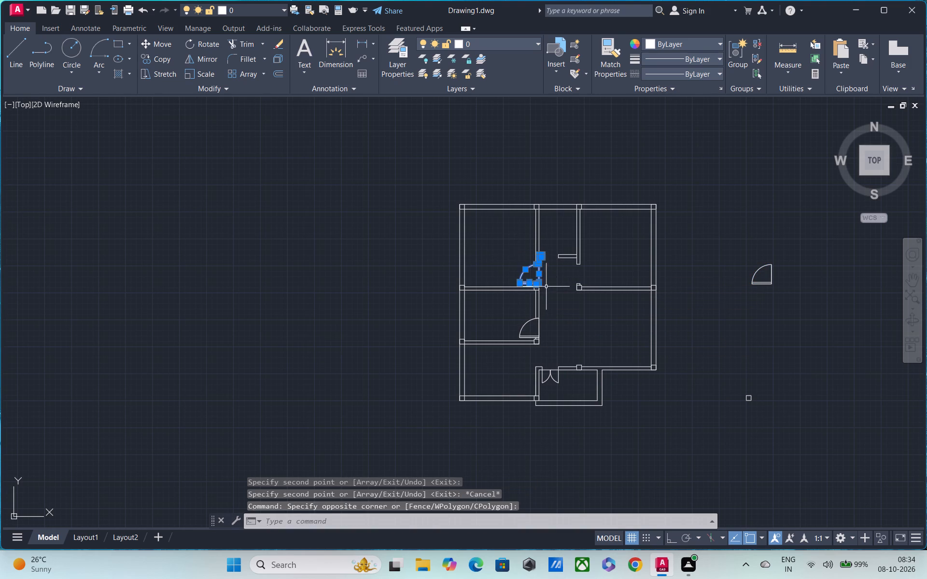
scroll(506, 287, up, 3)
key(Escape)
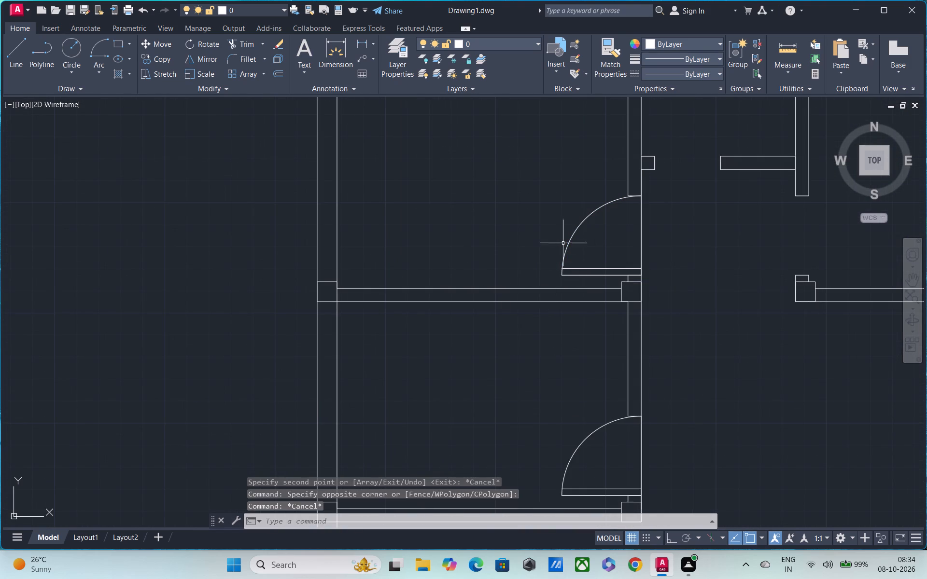
Mirror the upper-left room's door about the corridor's vertical centre line into the upper-right room's opening, keeping the original.
click(548, 193)
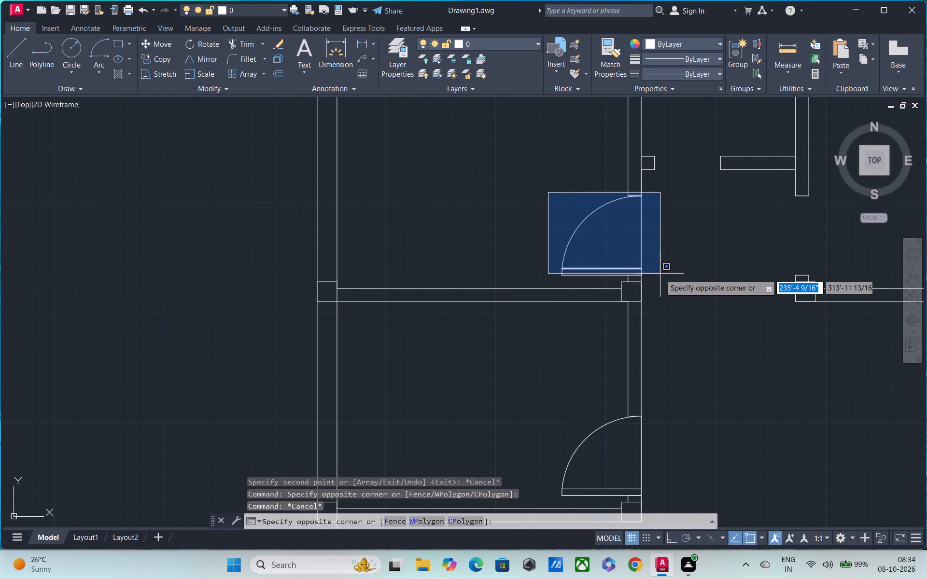
click(660, 278)
middle_drag(738, 297, 736, 297)
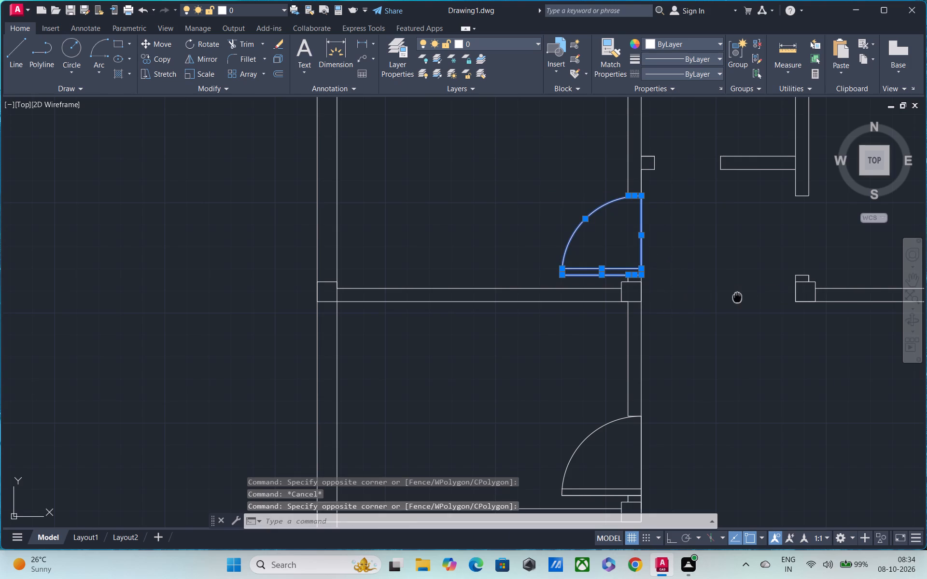
middle_drag(736, 297, 574, 271)
scroll(574, 271, down, 2)
middle_drag(574, 271, 532, 283)
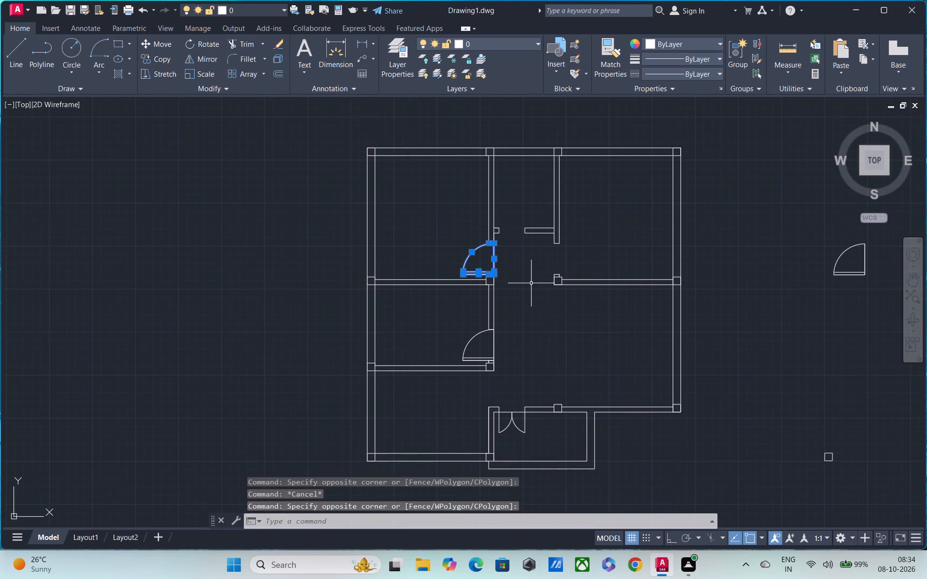
text(MI)
key(space)
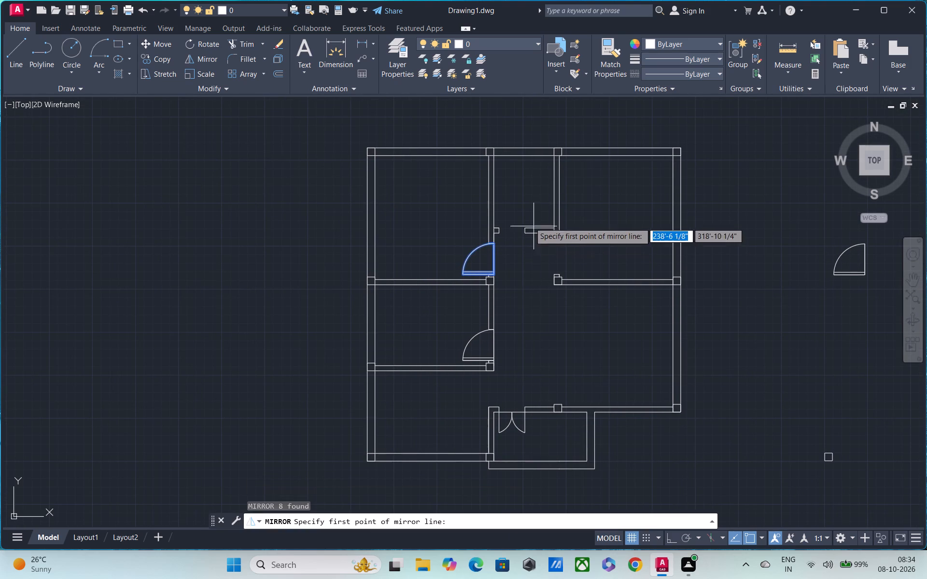
click(526, 155)
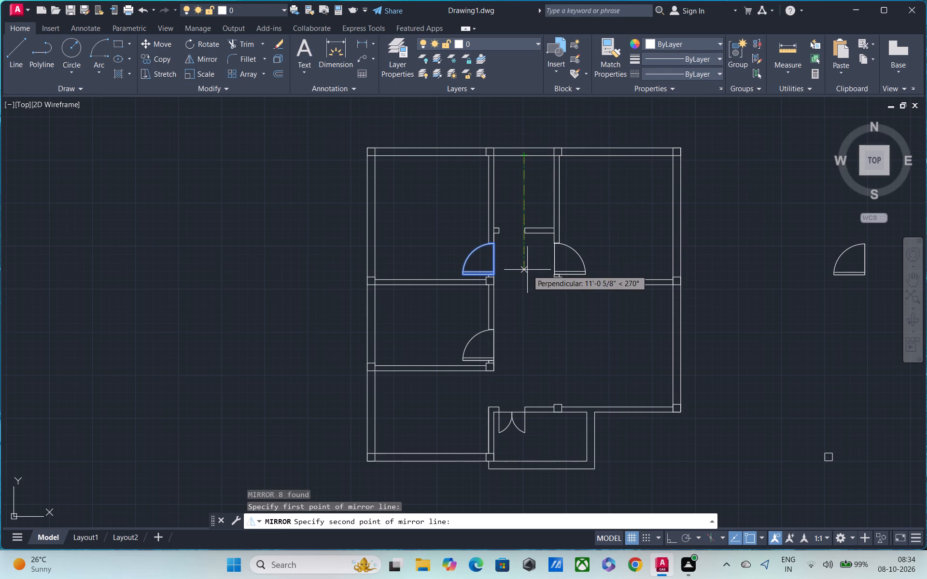
click(527, 270)
drag(546, 312, 527, 270)
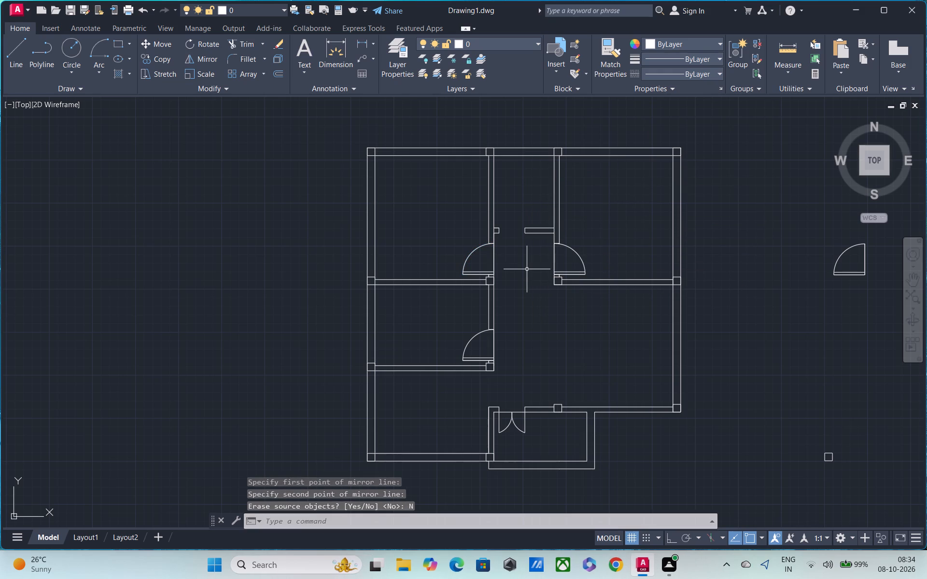
Examine the floor plan from the double-door entrance up to the top outer wall for remaining openings.
scroll(512, 272, down, 1)
middle_drag(510, 272, 510, 177)
scroll(512, 237, up, 2)
middle_drag(517, 253, 517, 208)
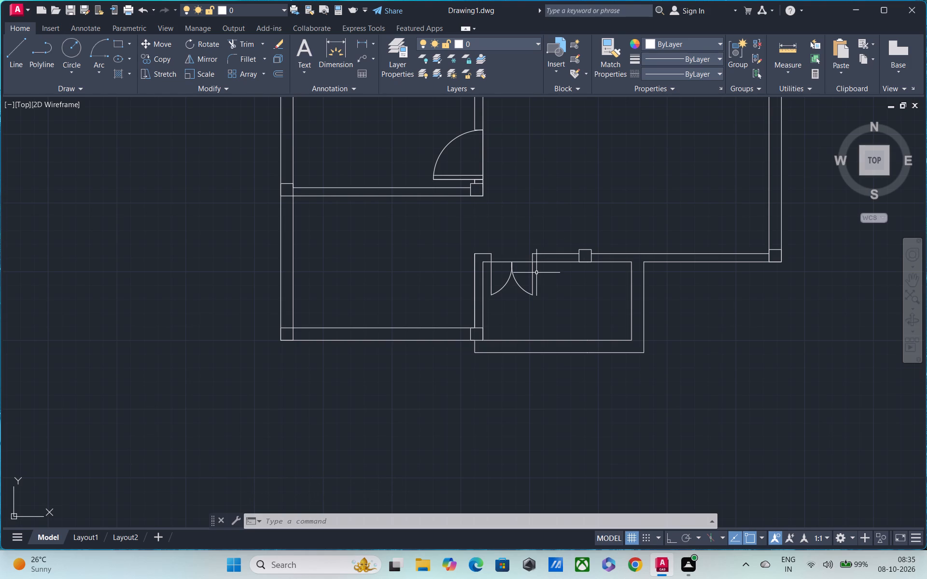
middle_drag(509, 266, 498, 362)
scroll(427, 290, down, 1)
middle_drag(433, 344, 434, 374)
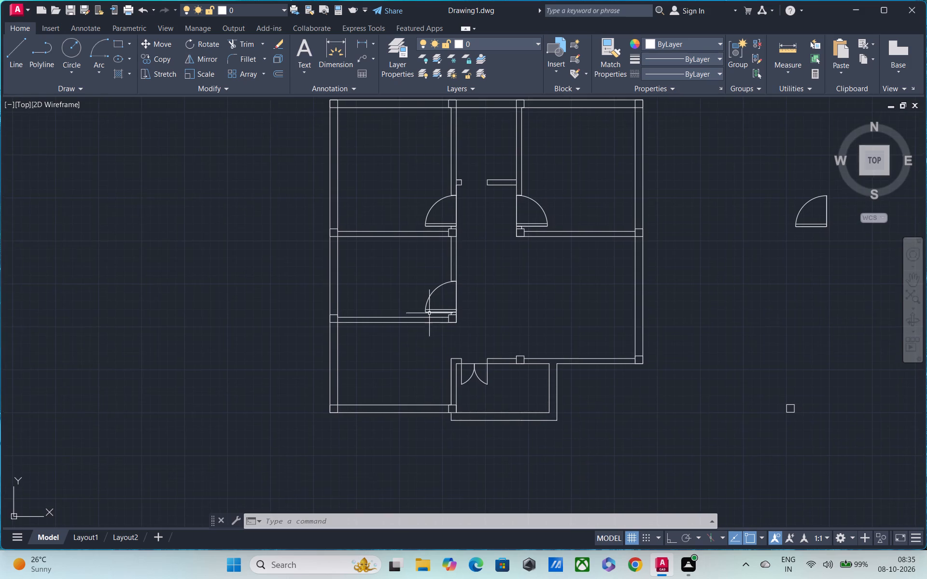
middle_drag(429, 312, 429, 374)
scroll(414, 212, up, 2)
middle_drag(406, 196, 409, 314)
scroll(365, 202, up, 1)
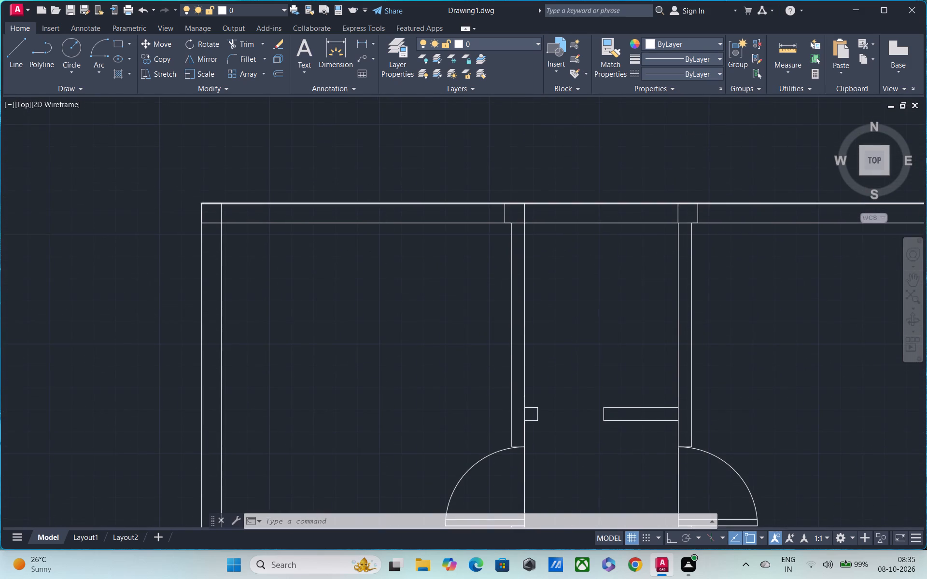
Draw a vertical line across the thickness of the upper-left room's top outer wall.
text(L)
key(space)
scroll(361, 202, up, 1)
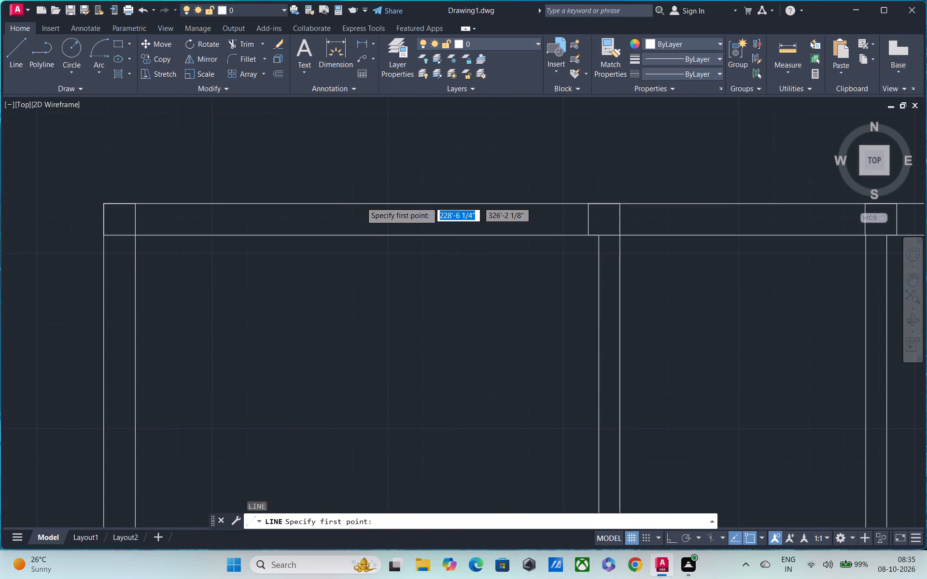
scroll(192, 204, down, 2)
middle_drag(207, 207, 257, 213)
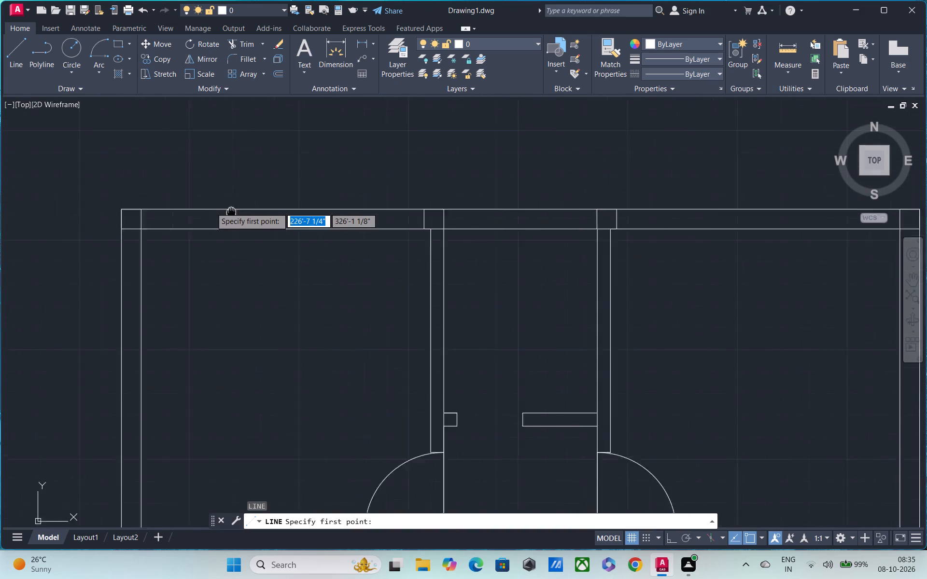
middle_drag(257, 213, 313, 209)
click(323, 208)
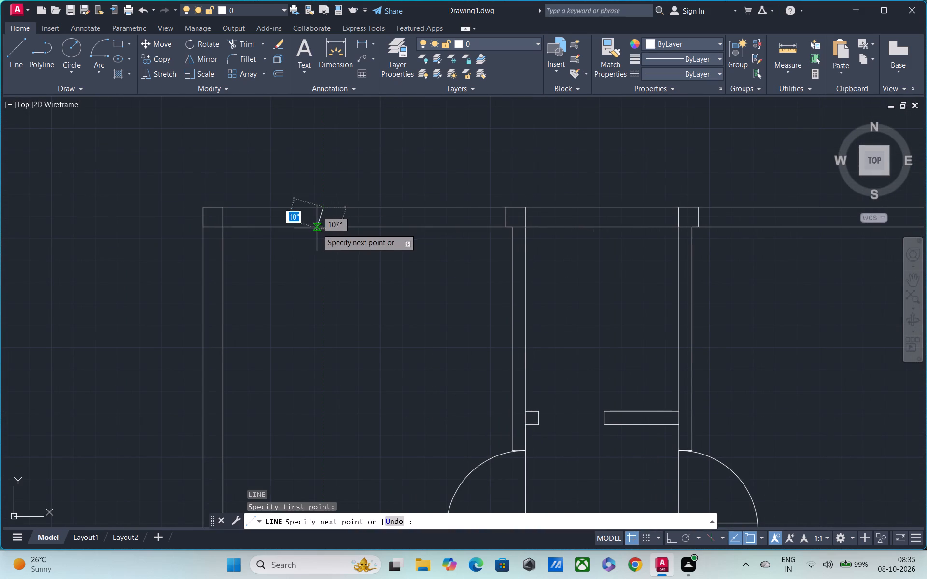
click(321, 229)
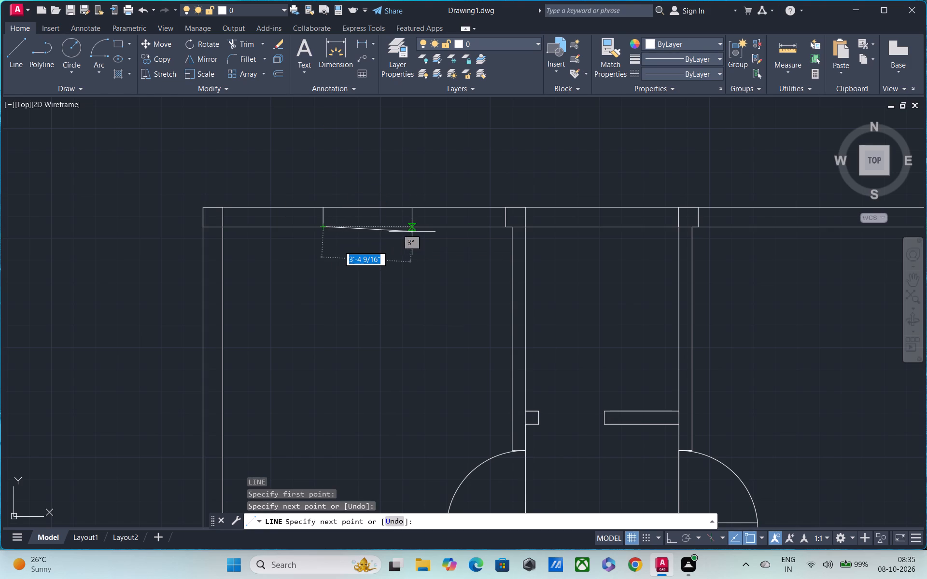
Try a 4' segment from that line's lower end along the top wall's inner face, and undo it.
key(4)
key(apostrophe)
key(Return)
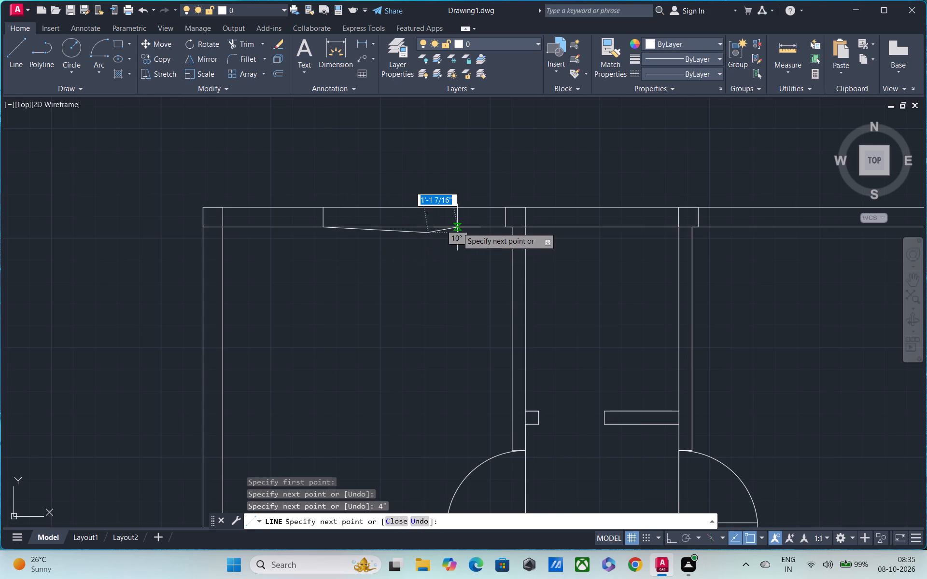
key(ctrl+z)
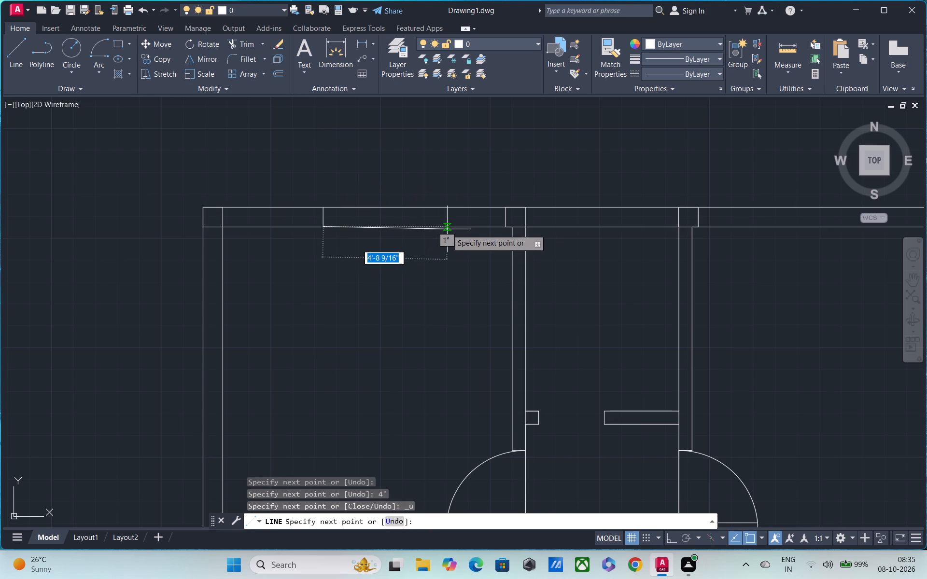
Complete the closed window rectangle, about 4'-8" long, across the thickness of the upper-left room's top outer wall.
scroll(449, 223, up, 1)
key(F8)
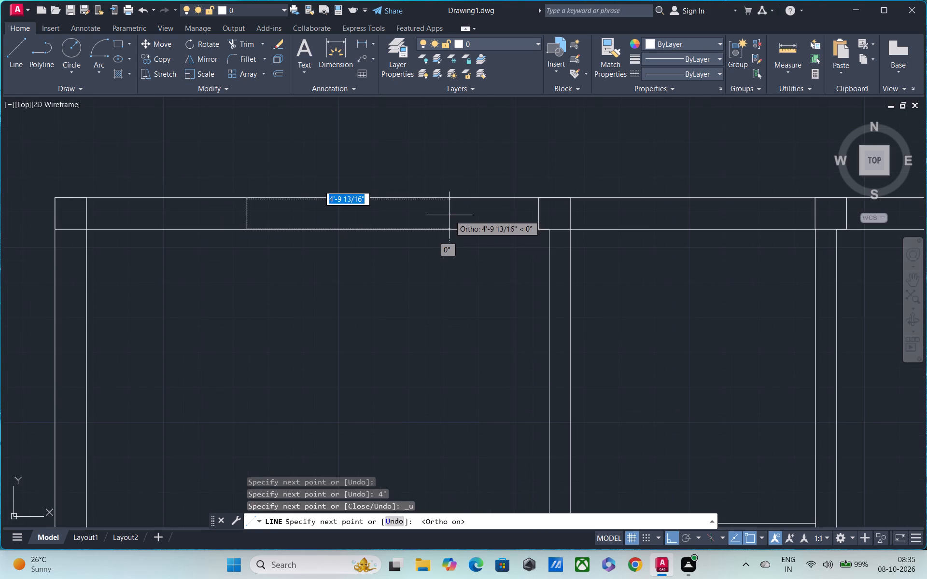
click(443, 229)
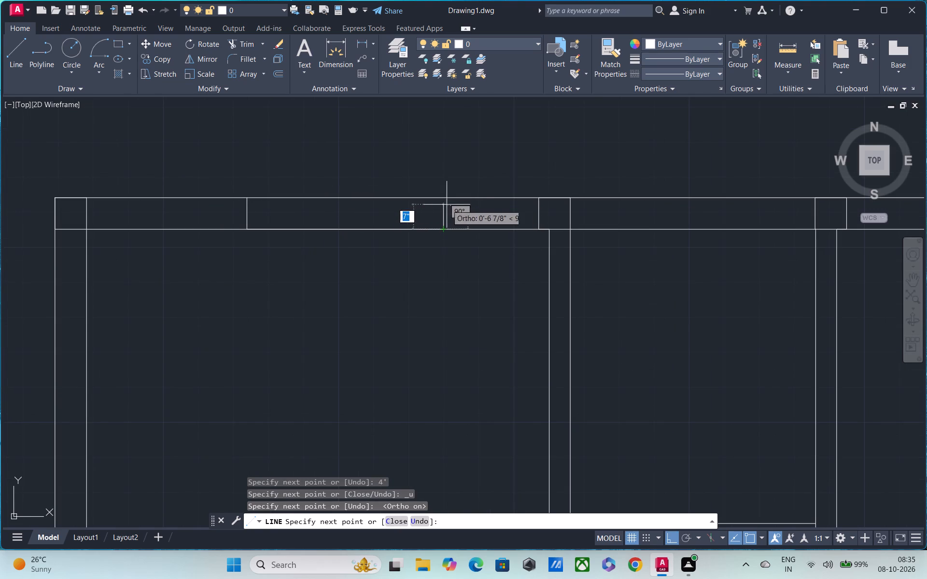
click(441, 197)
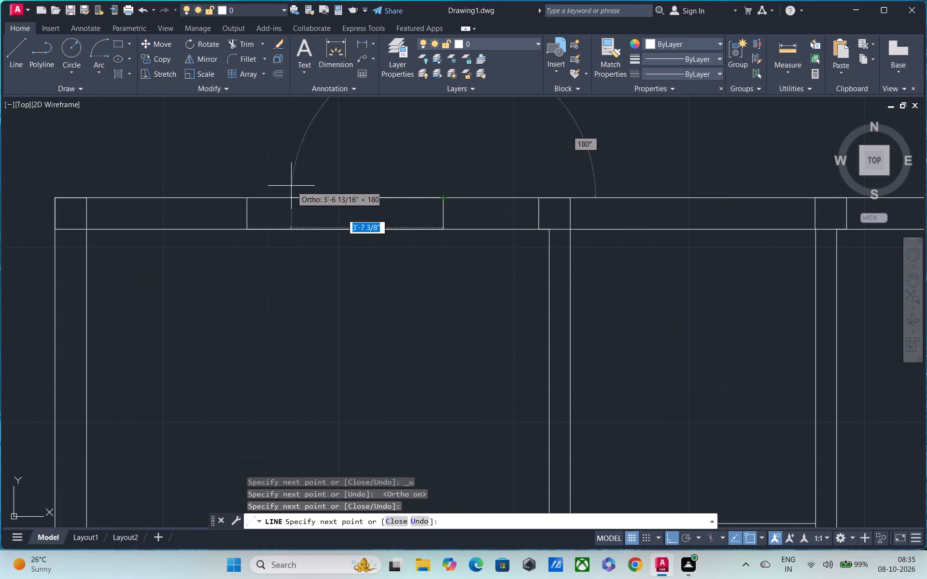
click(247, 196)
key(Escape)
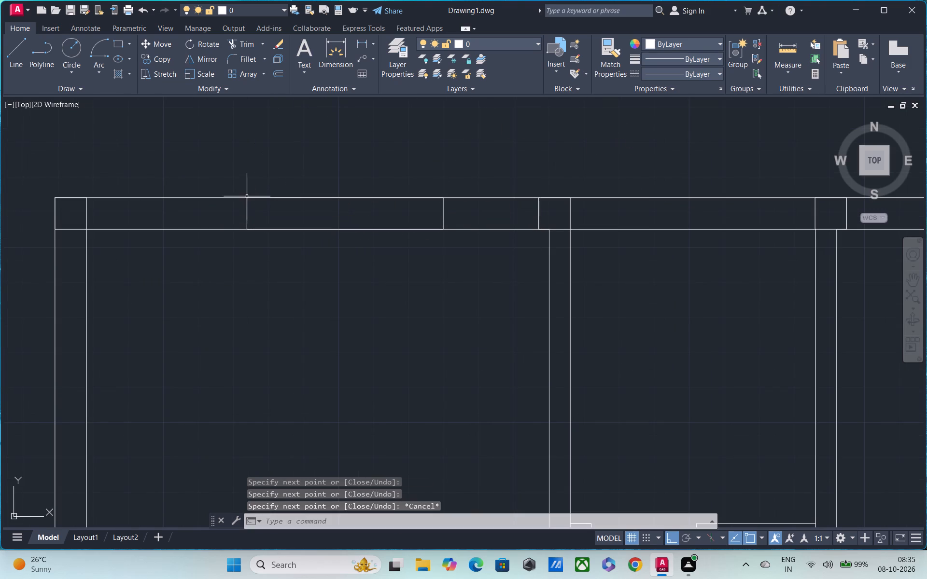
Draw a horizontal centre line through the window rectangle, between the midpoints of its two short ends.
text(L)
key(space)
scroll(234, 210, up, 1)
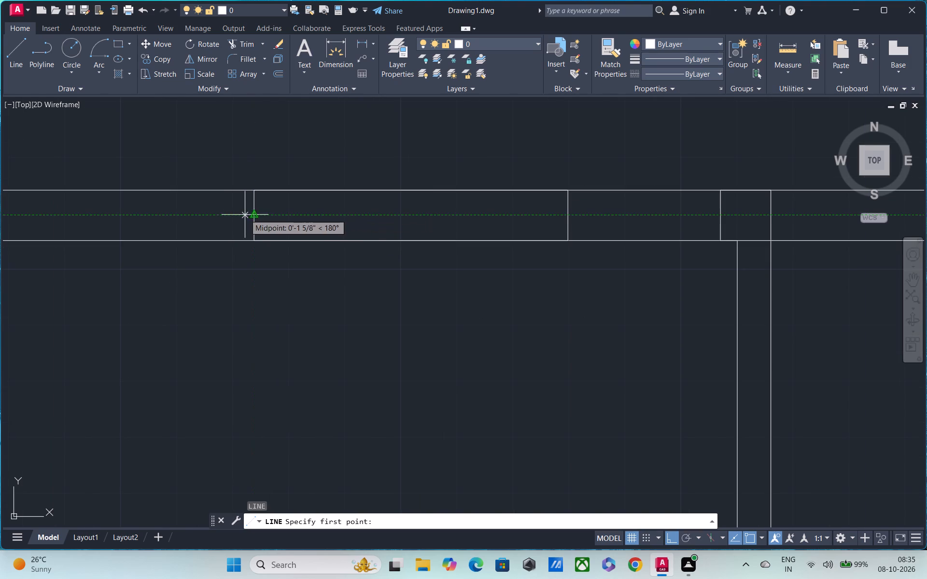
click(251, 216)
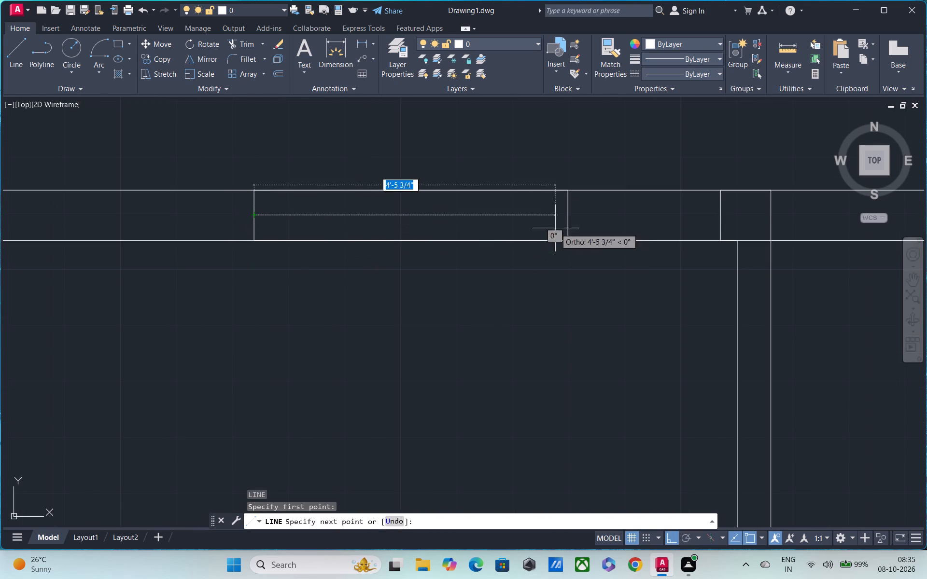
click(565, 216)
key(Escape)
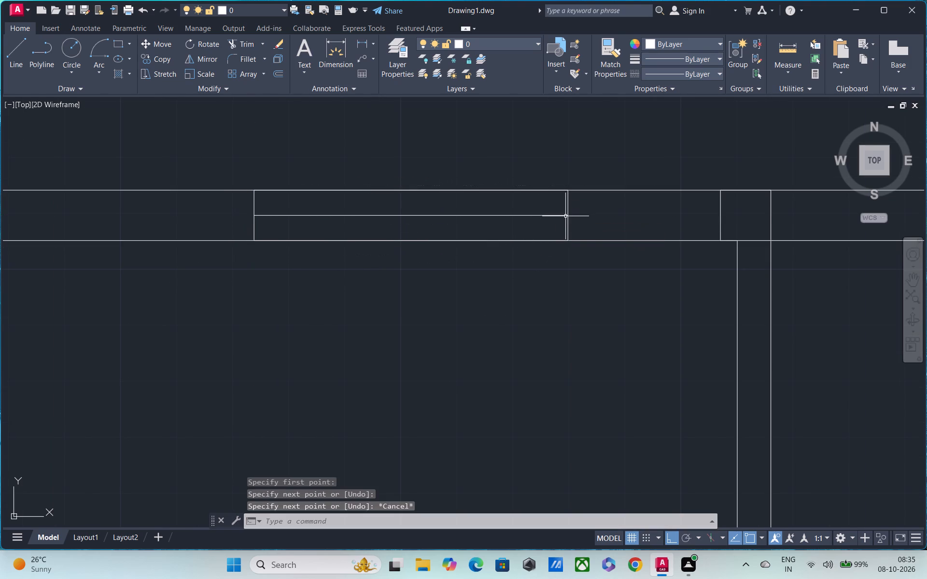
Offset the window's centre line by 1" both above and below.
text(O)
key(space)
text(1")
key(Return)
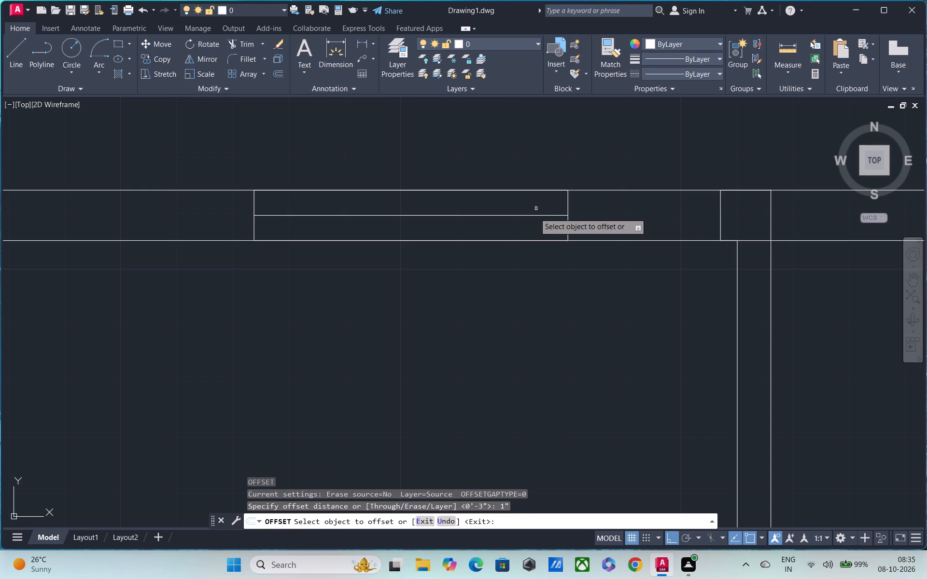
click(534, 215)
click(537, 201)
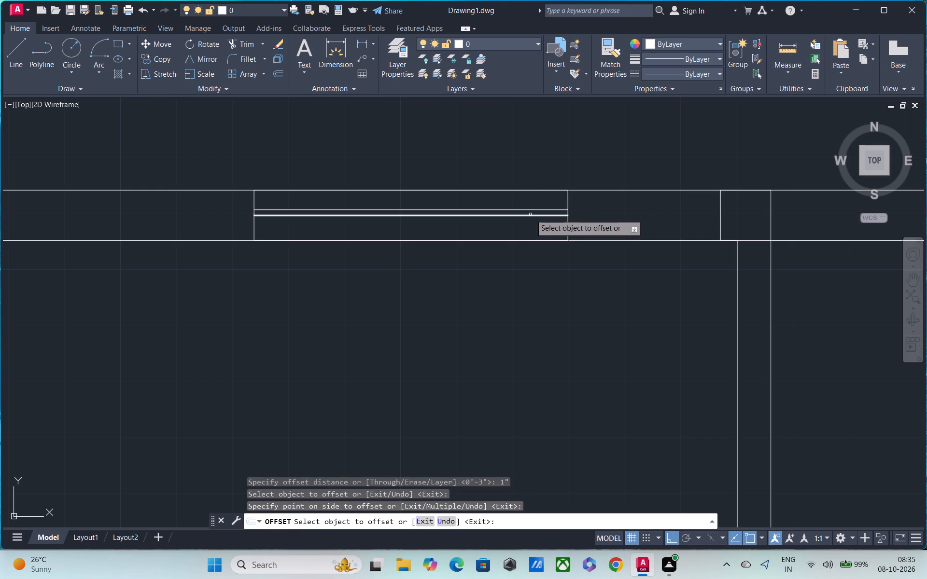
click(531, 214)
click(529, 223)
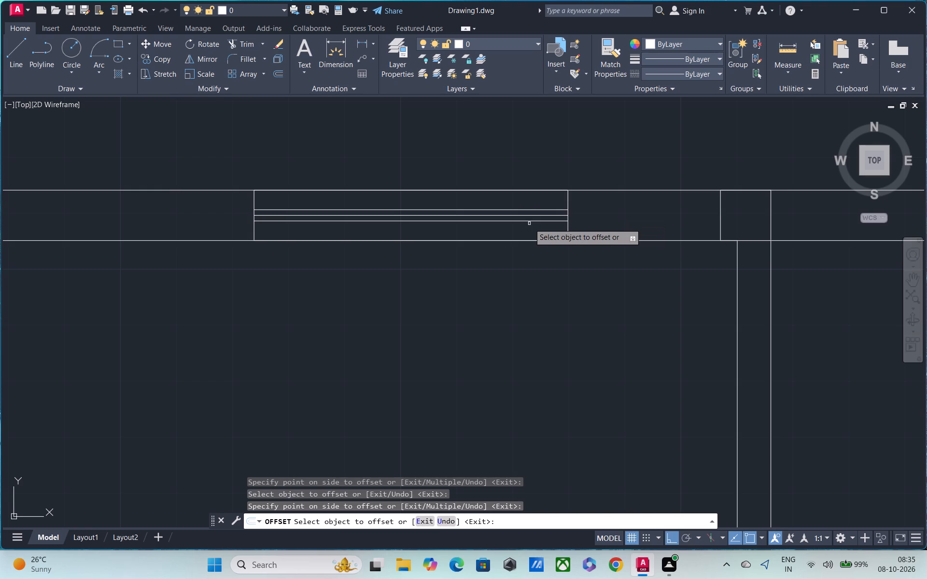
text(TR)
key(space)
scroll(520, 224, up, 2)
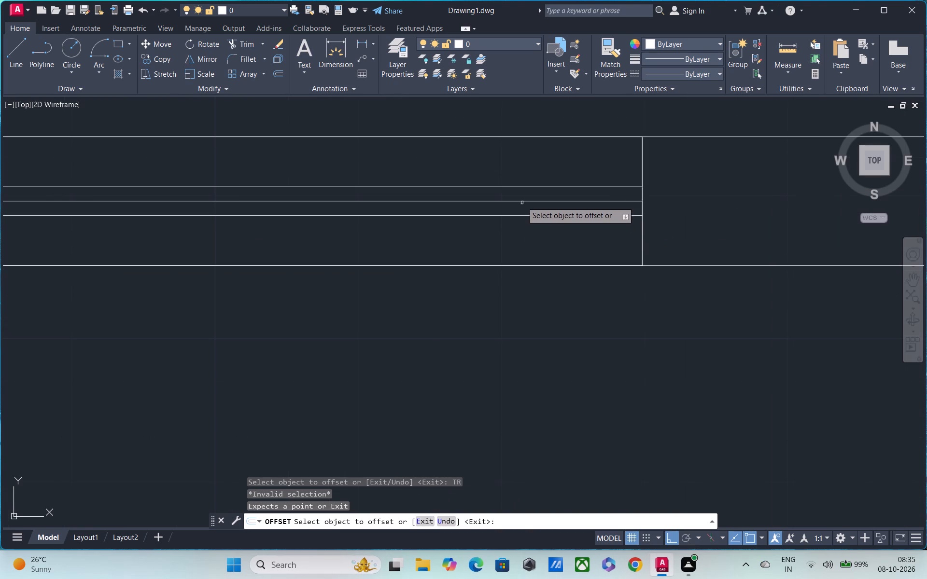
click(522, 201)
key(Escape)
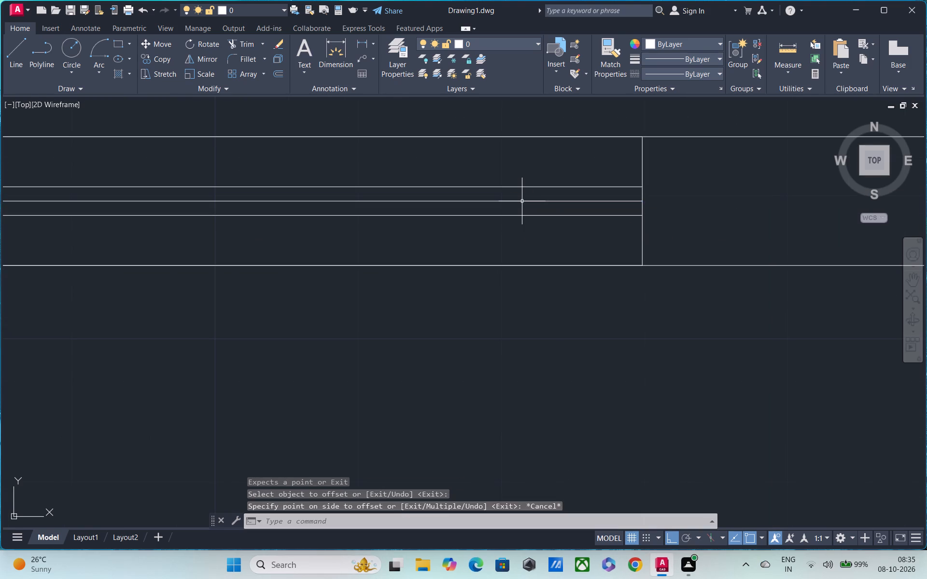
Trim away the original centre line between the window's two offset lines.
text(TR)
key(space)
click(522, 201)
scroll(520, 196, down, 3)
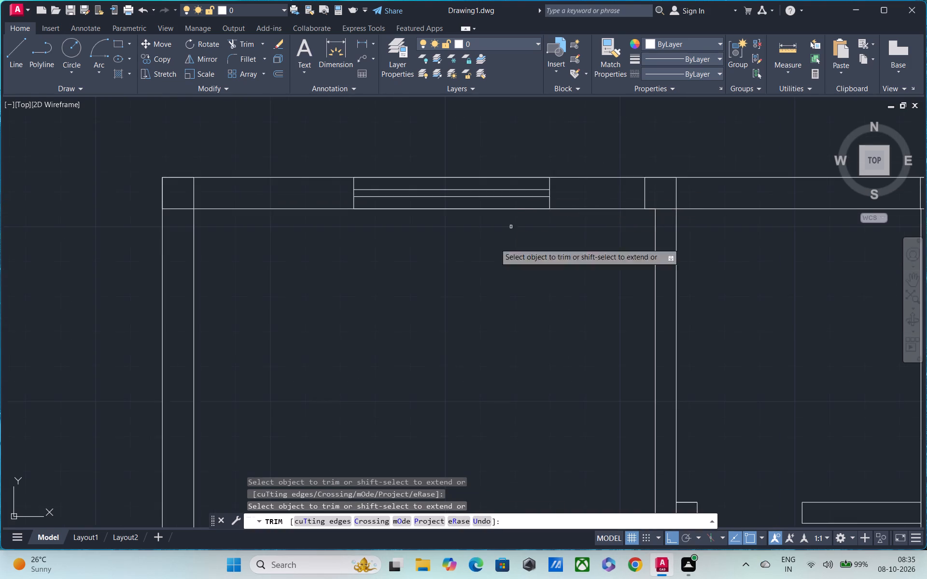
middle_drag(456, 271, 473, 207)
scroll(473, 207, down, 3)
middle_drag(444, 256, 446, 156)
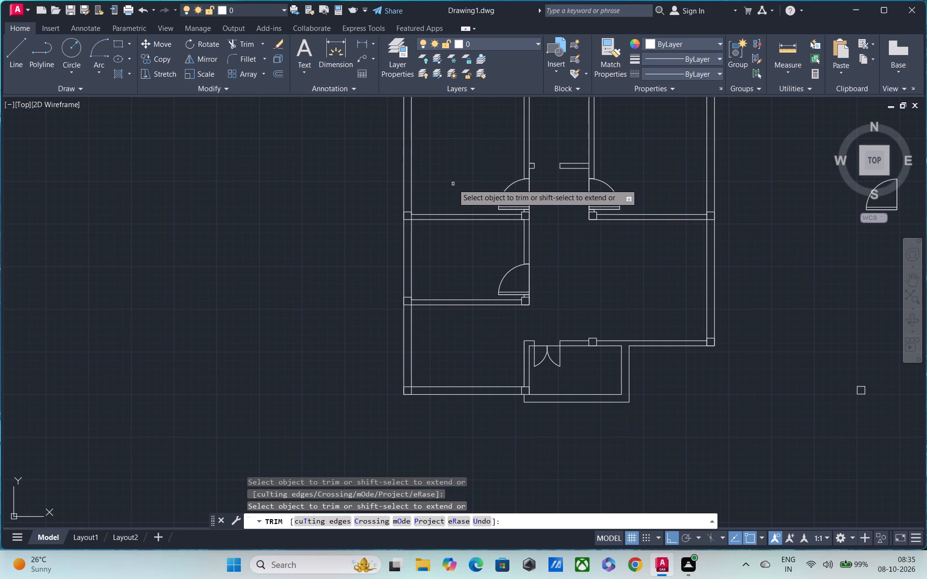
key(Escape)
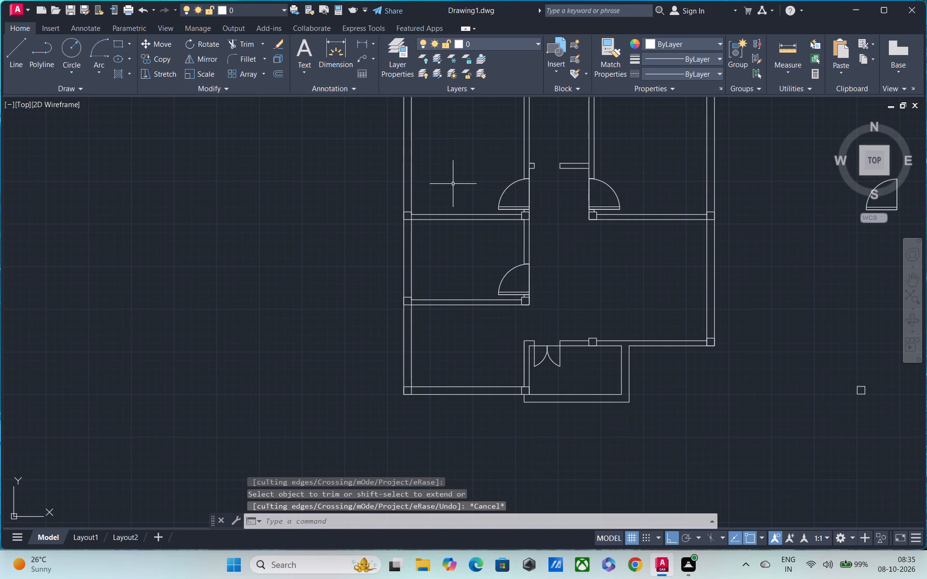
Copy the whole window horizontally from its lower-left corner into the upper-right room's top outer wall.
scroll(452, 178, down, 1)
middle_drag(452, 177, 410, 289)
scroll(415, 212, up, 2)
drag(383, 235, 387, 236)
click(500, 328)
text(CO)
key(space)
scroll(413, 275, up, 1)
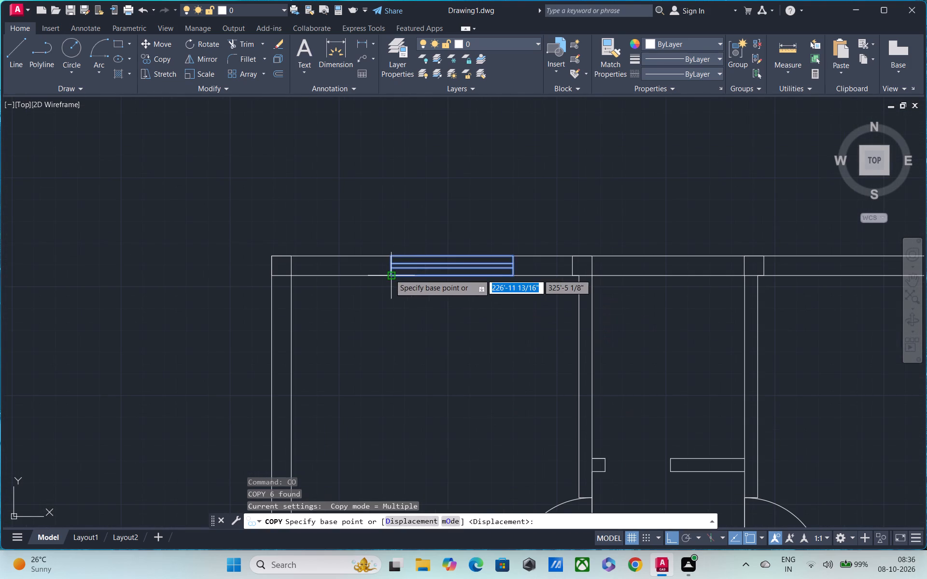
click(389, 275)
scroll(710, 372, down, 1)
middle_drag(702, 372, 444, 321)
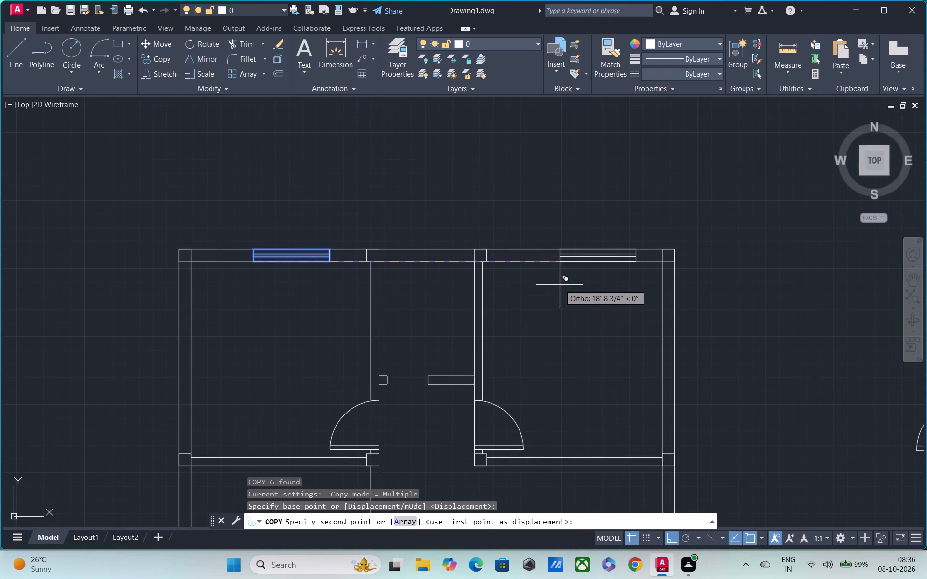
click(539, 282)
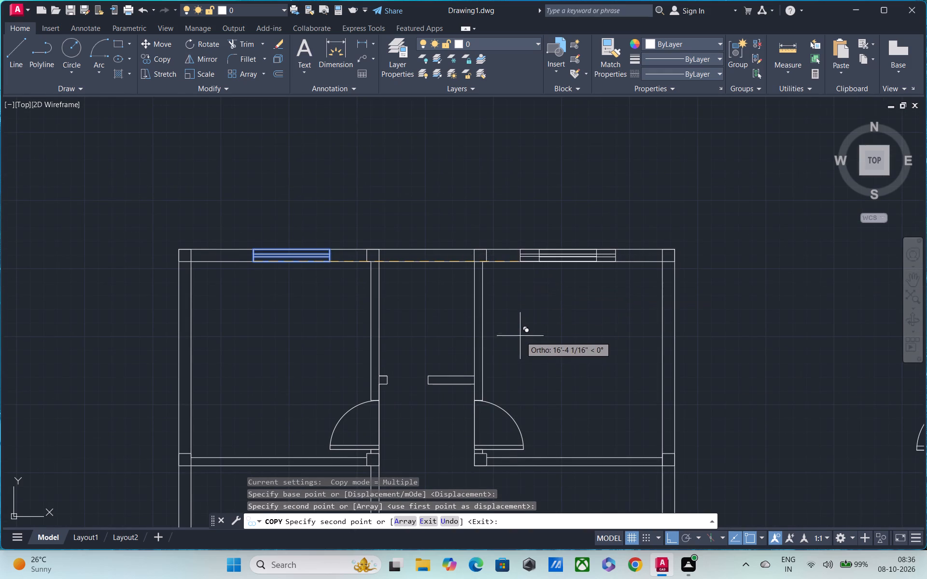
Place a spare copy of the window in the empty space to the right of the floor plan.
scroll(457, 327, down, 2)
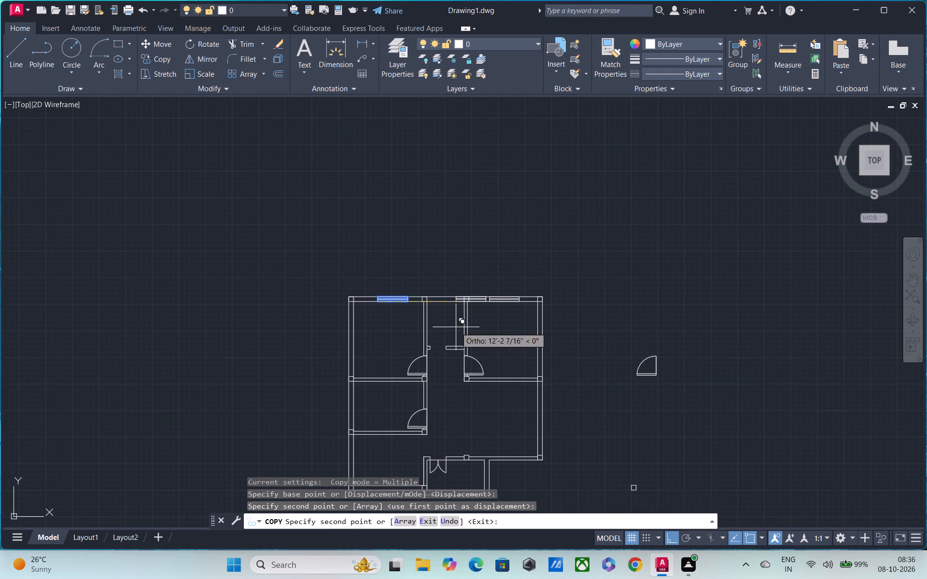
key(F8)
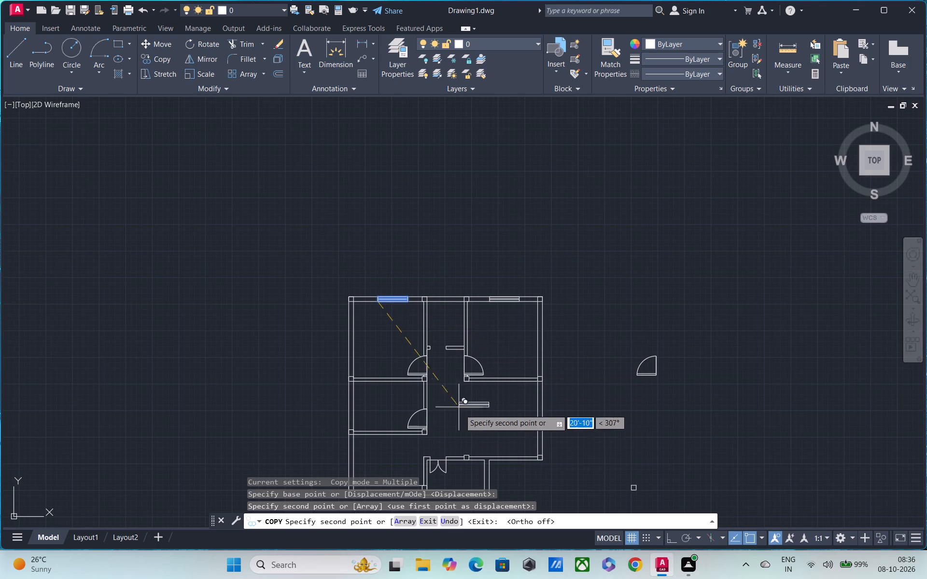
middle_drag(467, 426, 471, 385)
scroll(490, 414, up, 3)
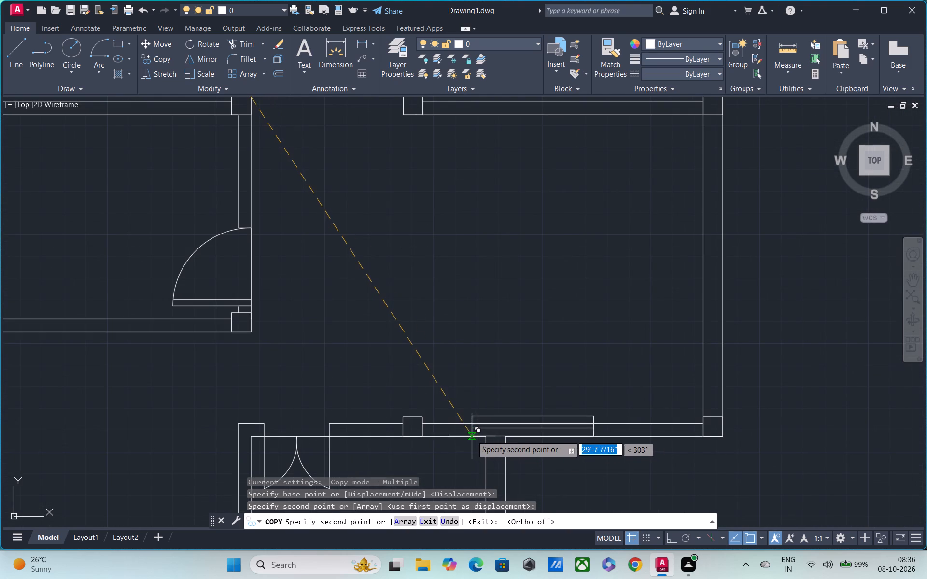
scroll(469, 439, up, 3)
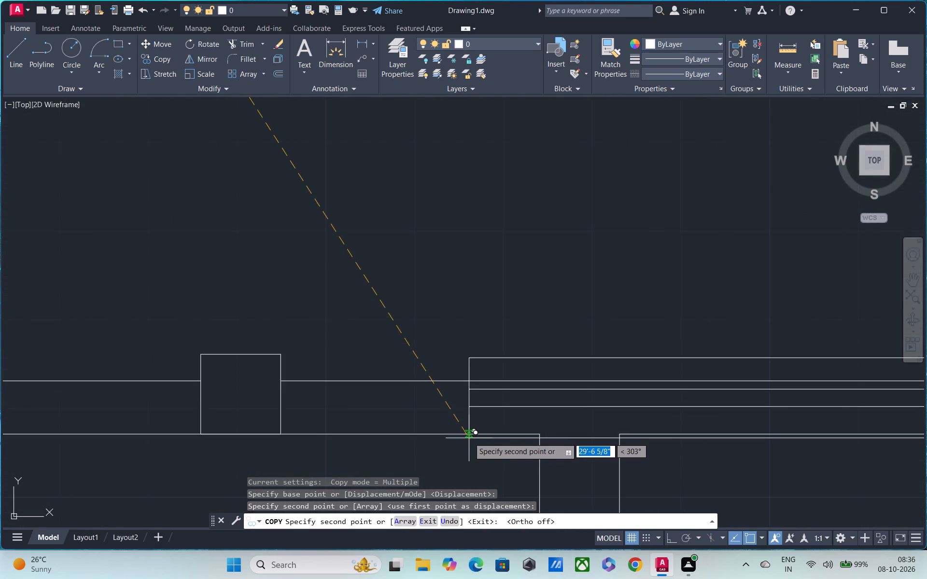
scroll(469, 436, down, 2)
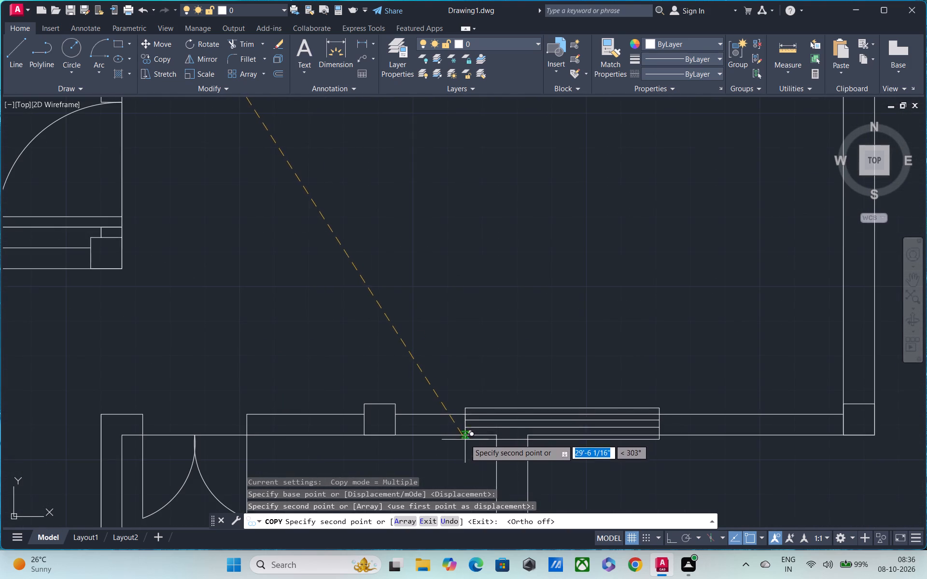
middle_drag(463, 423, 450, 331)
scroll(537, 408, down, 2)
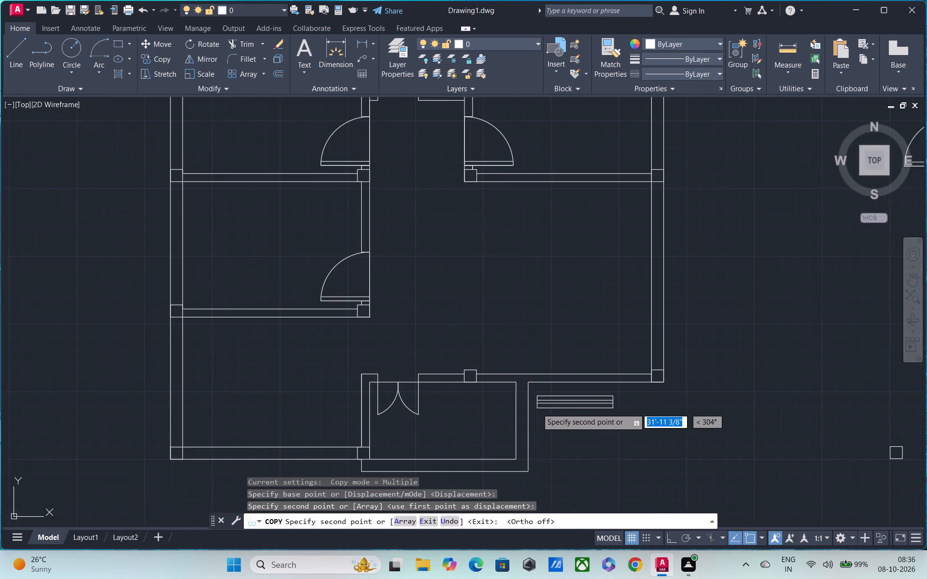
middle_drag(416, 403, 548, 344)
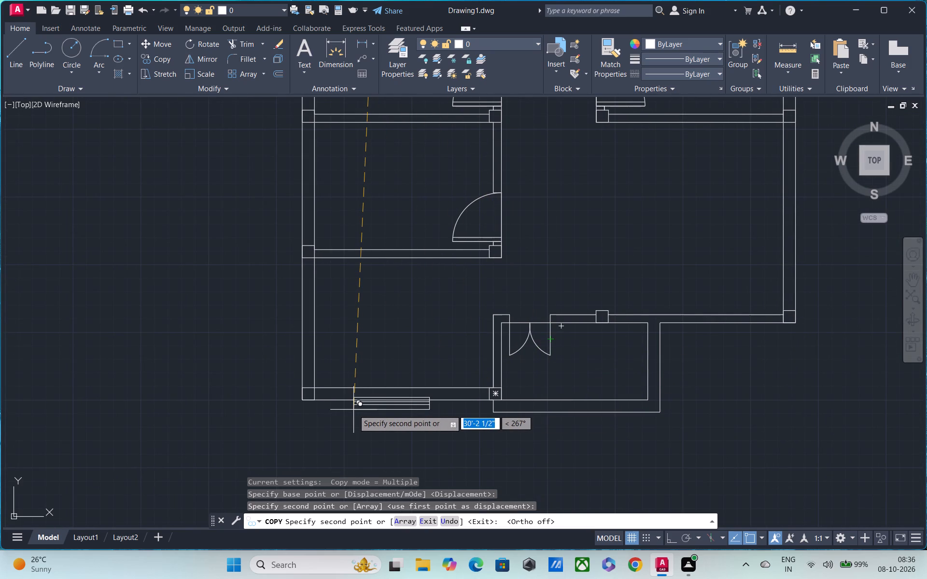
scroll(353, 410, down, 1)
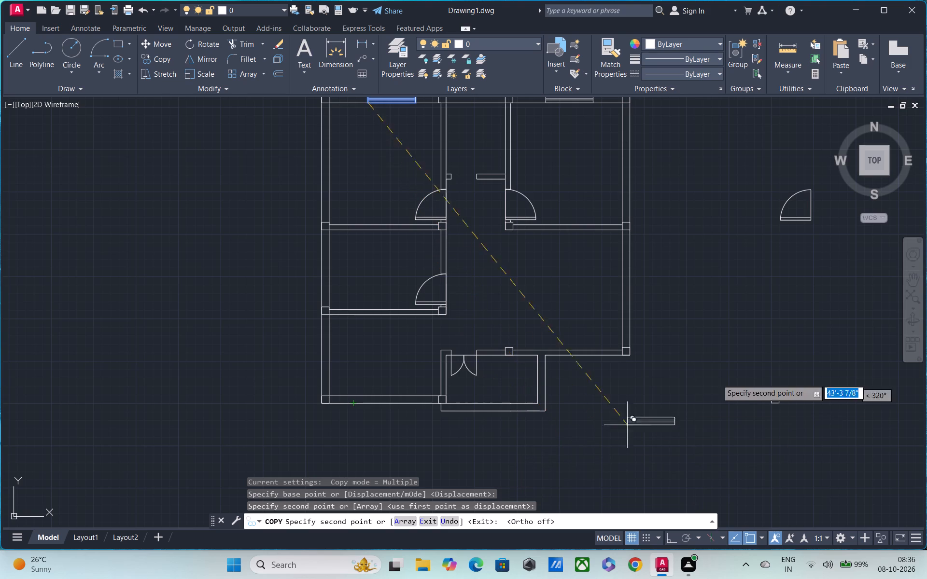
click(710, 293)
key(Escape)
Rotate the spare window by 90° about its lower-right corner so that it stands vertically.
drag(699, 258, 699, 258)
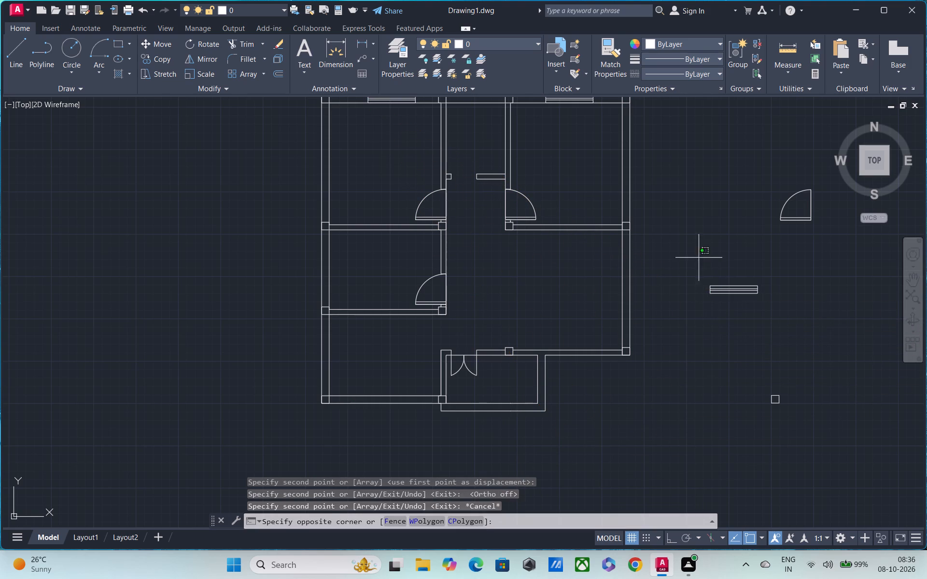
drag(699, 258, 705, 261)
click(771, 332)
text(RO)
key(space)
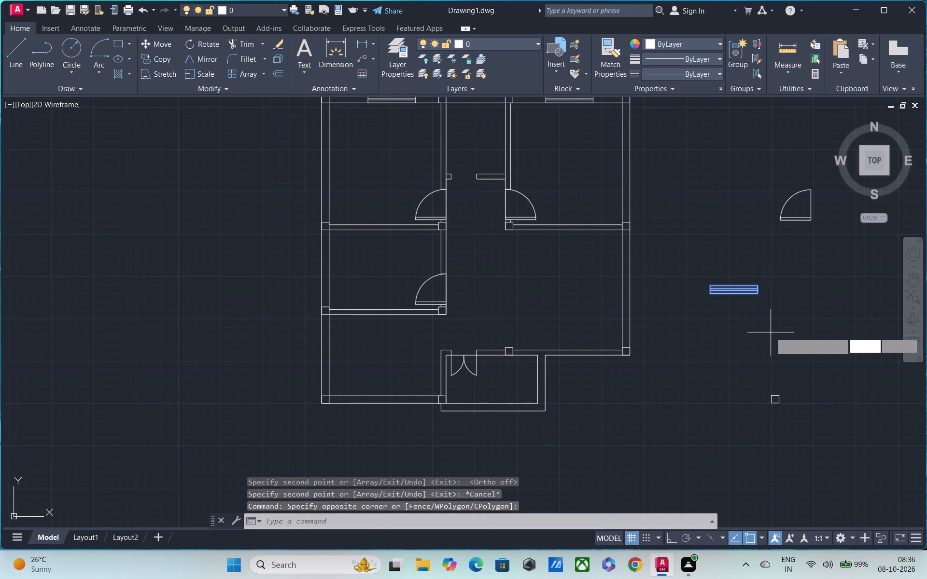
scroll(771, 332, up, 1)
click(746, 268)
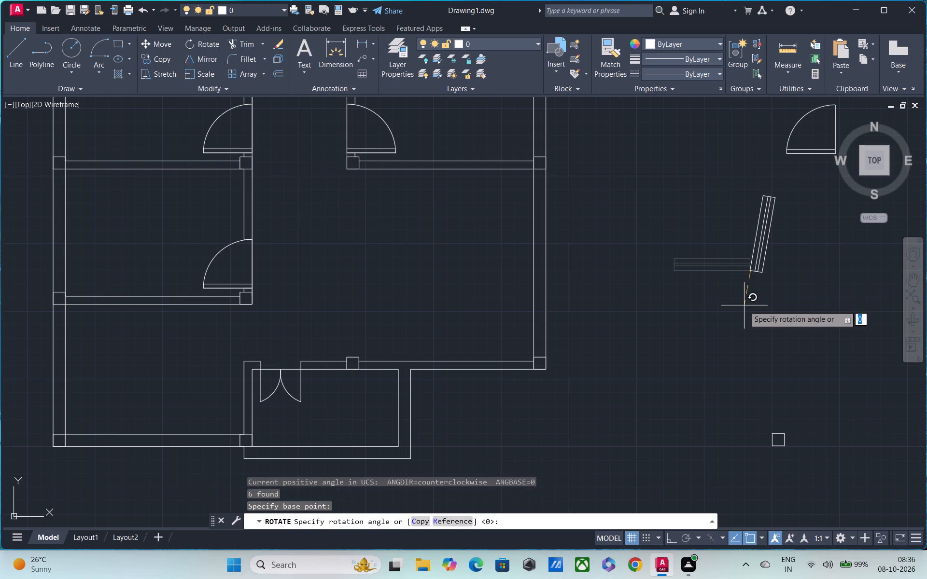
key(F8)
click(744, 305)
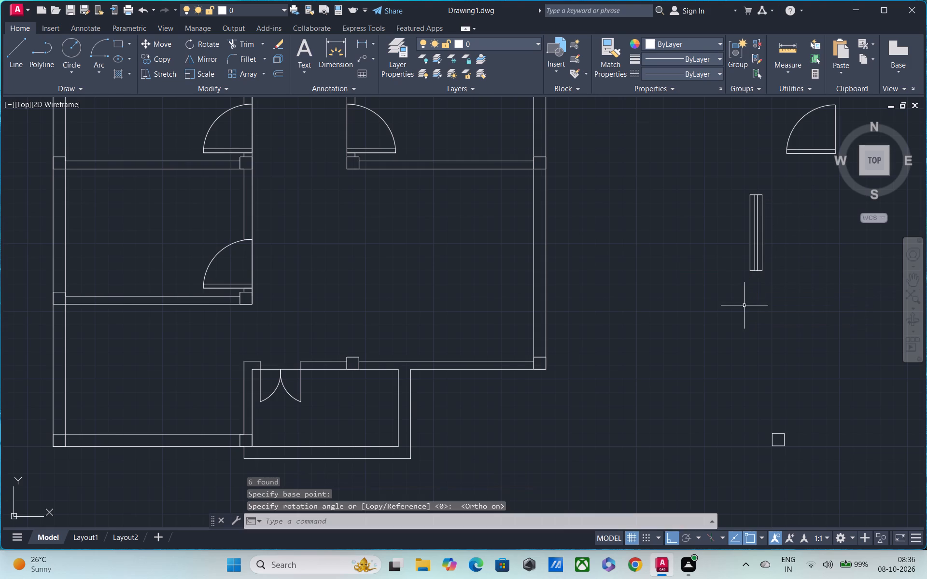
Copy the vertical window from its lower-left corner onto the inner face of the upper-right room's right outer wall.
click(722, 177)
drag(796, 276, 795, 281)
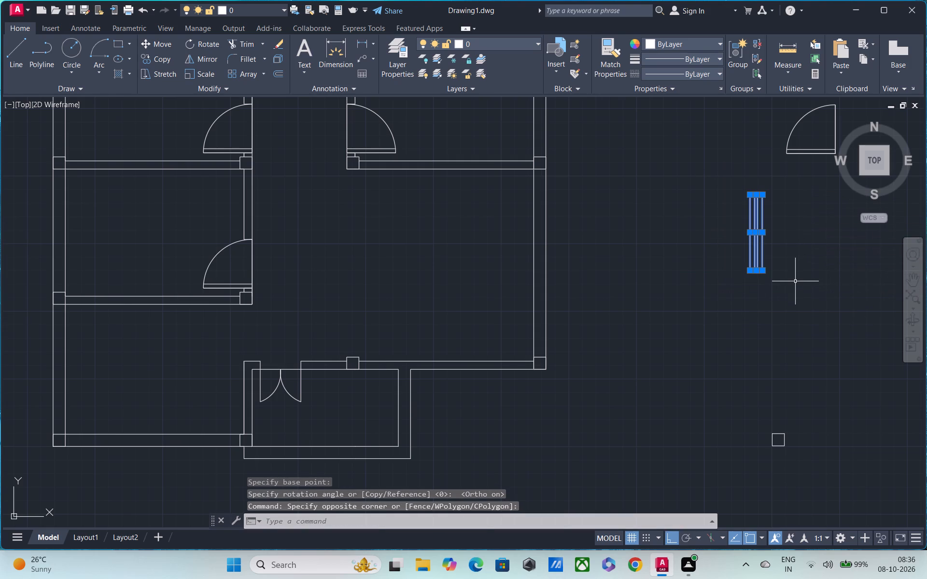
text(CO)
key(space)
scroll(763, 280, up, 2)
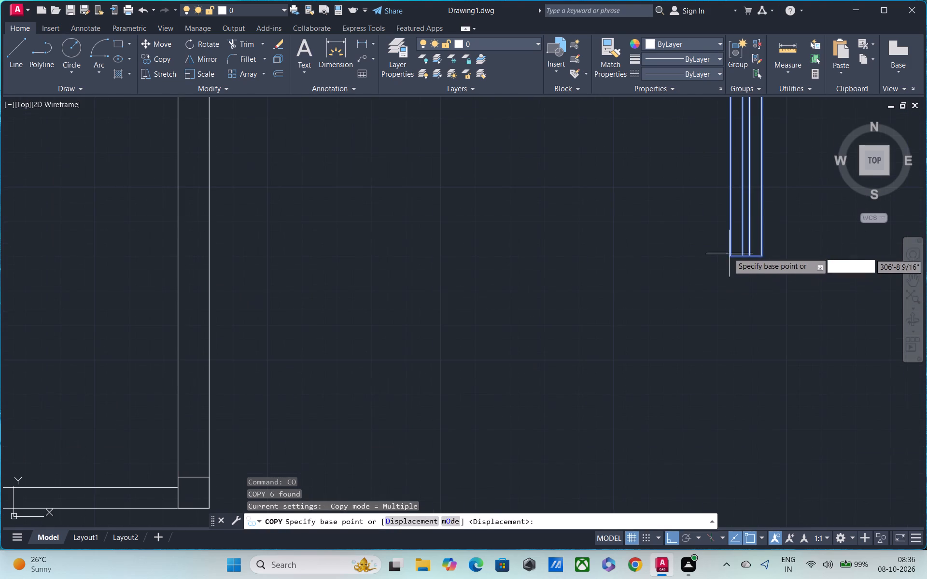
click(731, 259)
scroll(544, 246, down, 3)
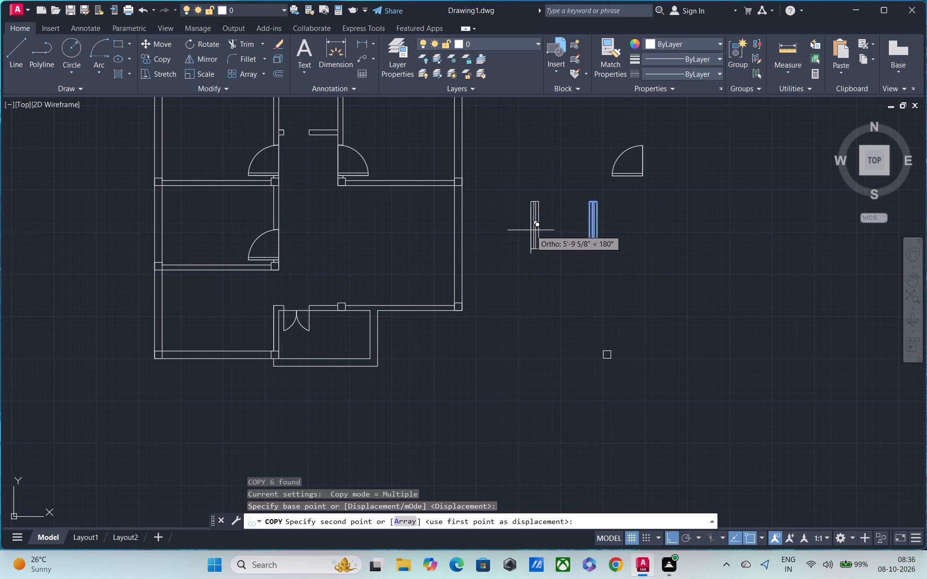
key(F8)
scroll(520, 215, down, 1)
middle_drag(515, 222, 519, 280)
scroll(497, 235, up, 3)
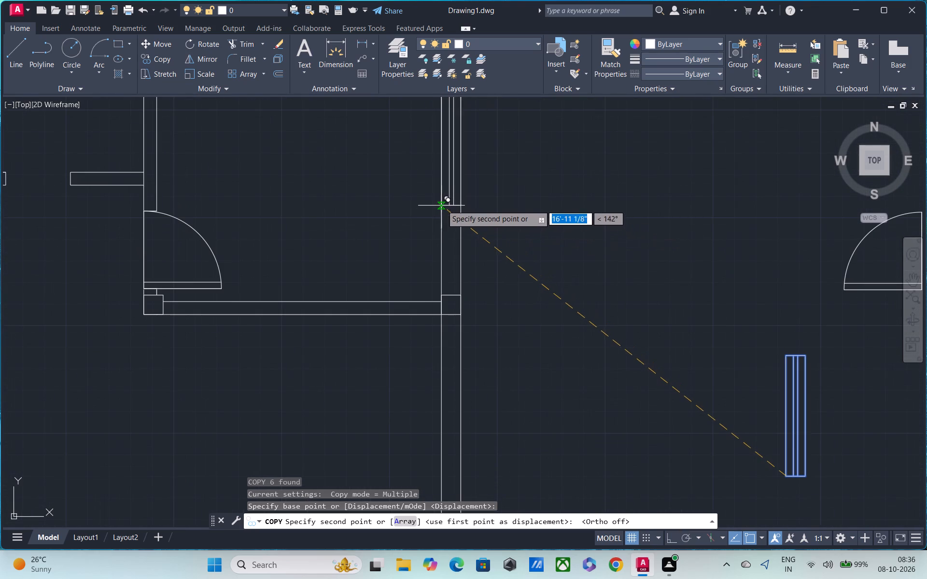
click(442, 206)
scroll(421, 273, down, 3)
middle_drag(386, 294, 410, 248)
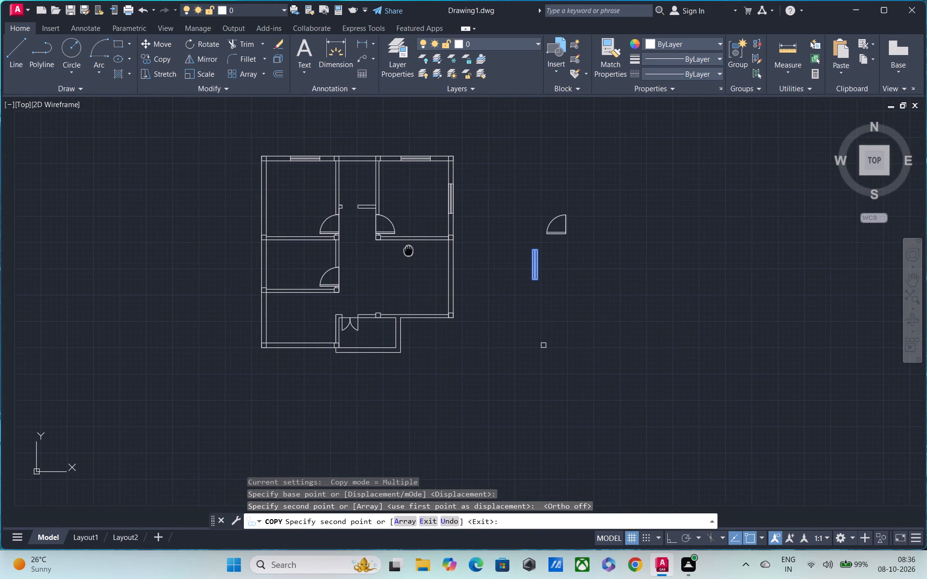
Place a copy of the vertical window on the inner face of the large lower-right room's right outer wall.
middle_drag(410, 248, 410, 248)
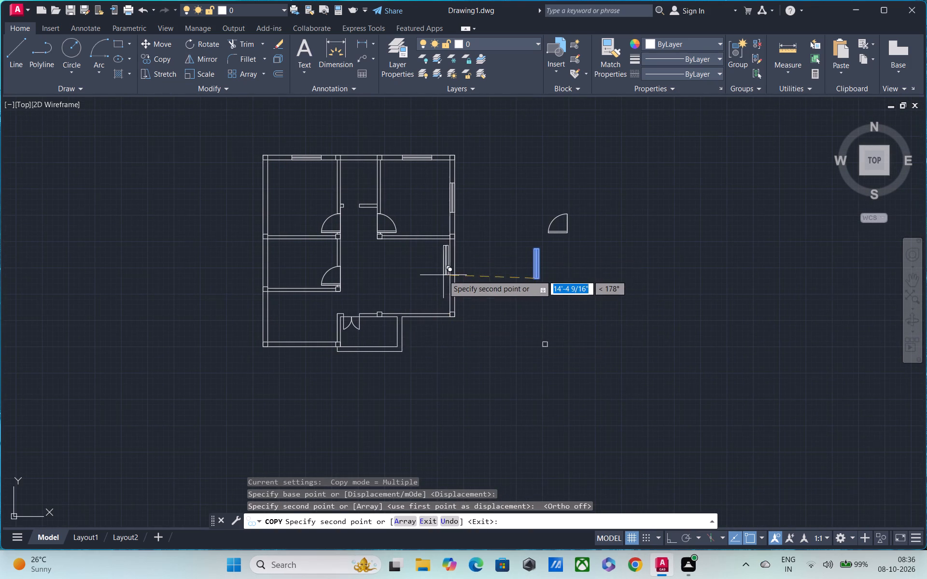
scroll(443, 275, up, 4)
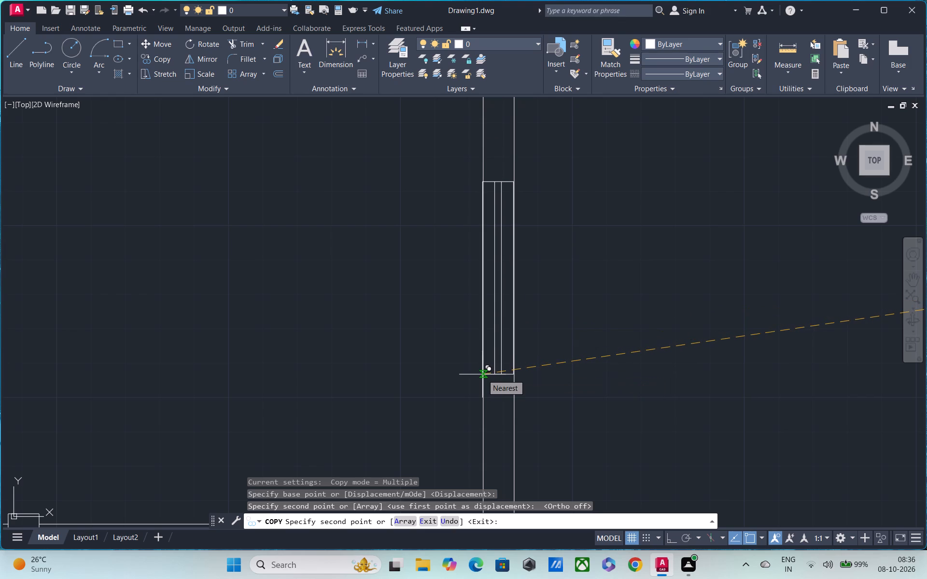
click(482, 374)
Place another copy of the vertical window in the left outer wall of the middle-left room and finish copying.
middle_drag(432, 370, 507, 335)
scroll(507, 335, down, 1)
middle_drag(507, 335, 638, 303)
scroll(615, 304, down, 1)
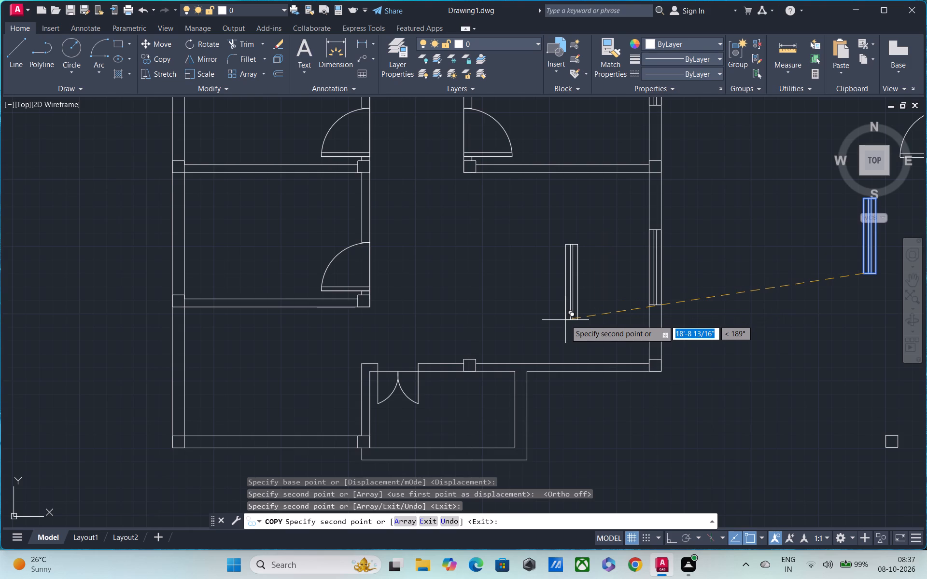
middle_drag(511, 311, 544, 336)
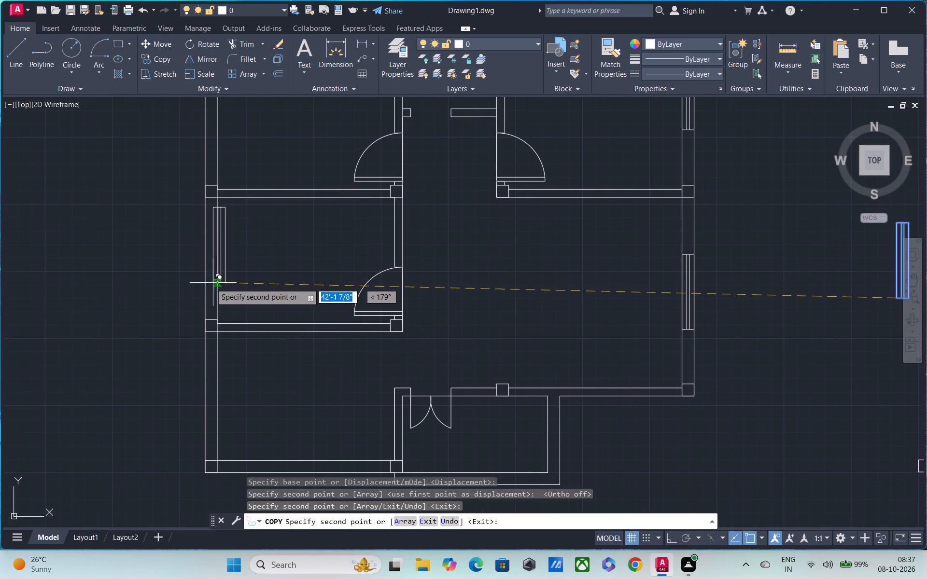
click(206, 294)
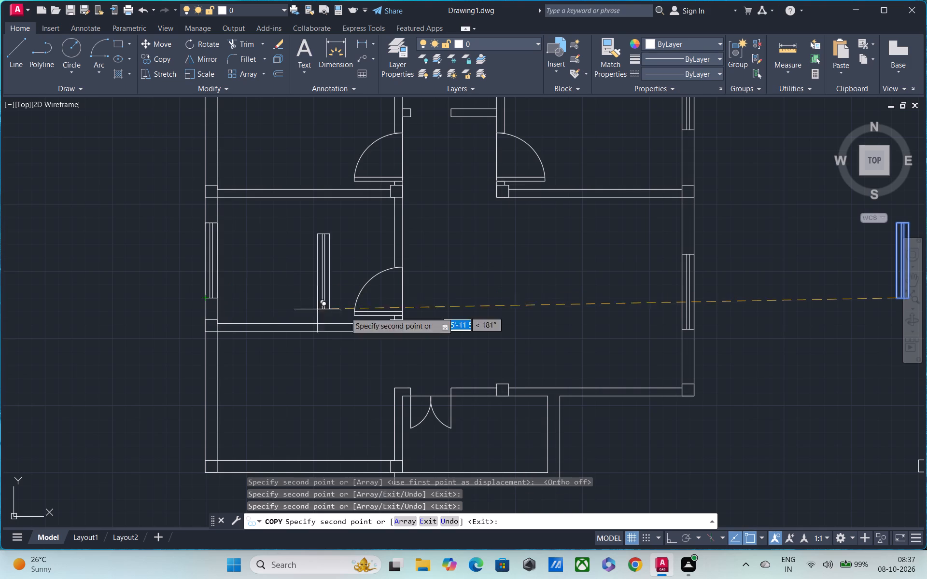
scroll(711, 306, up, 2)
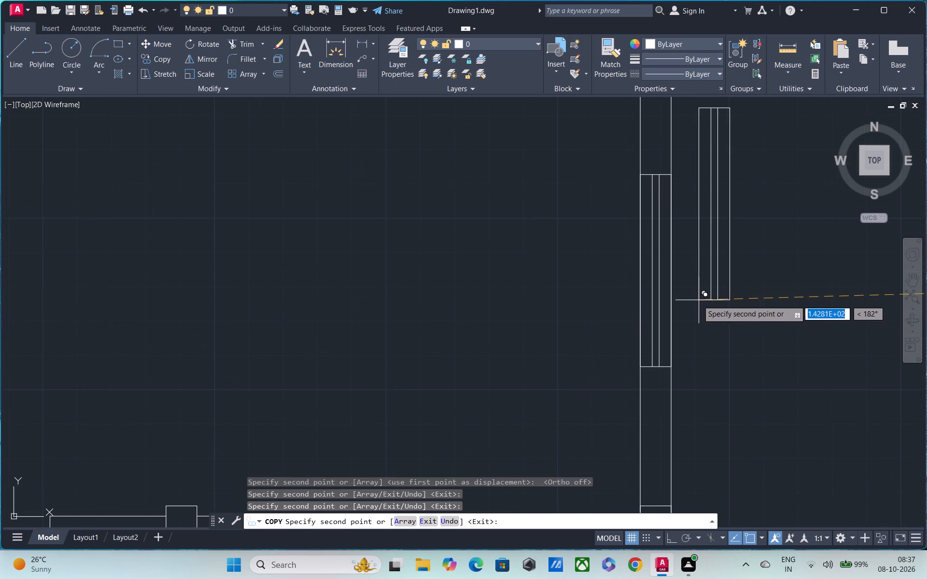
key(Escape)
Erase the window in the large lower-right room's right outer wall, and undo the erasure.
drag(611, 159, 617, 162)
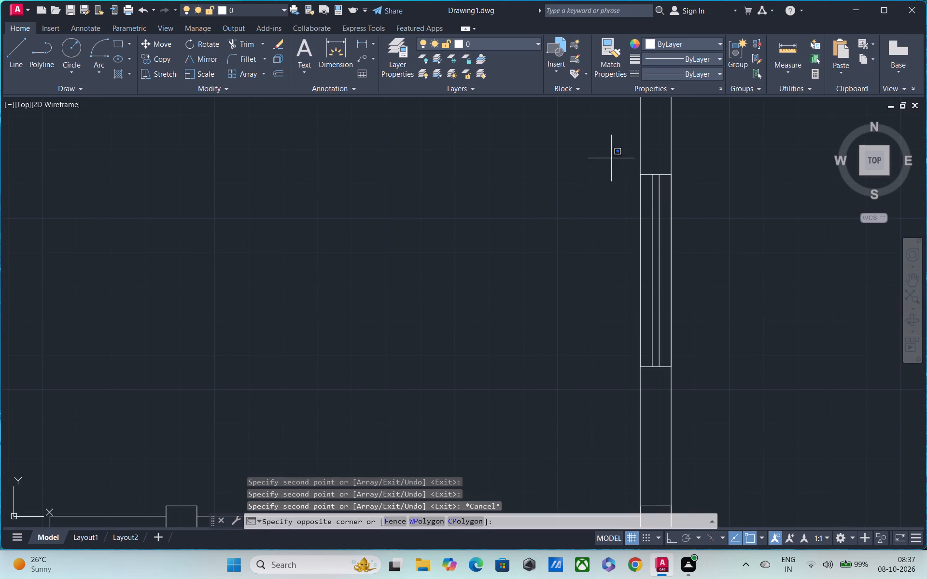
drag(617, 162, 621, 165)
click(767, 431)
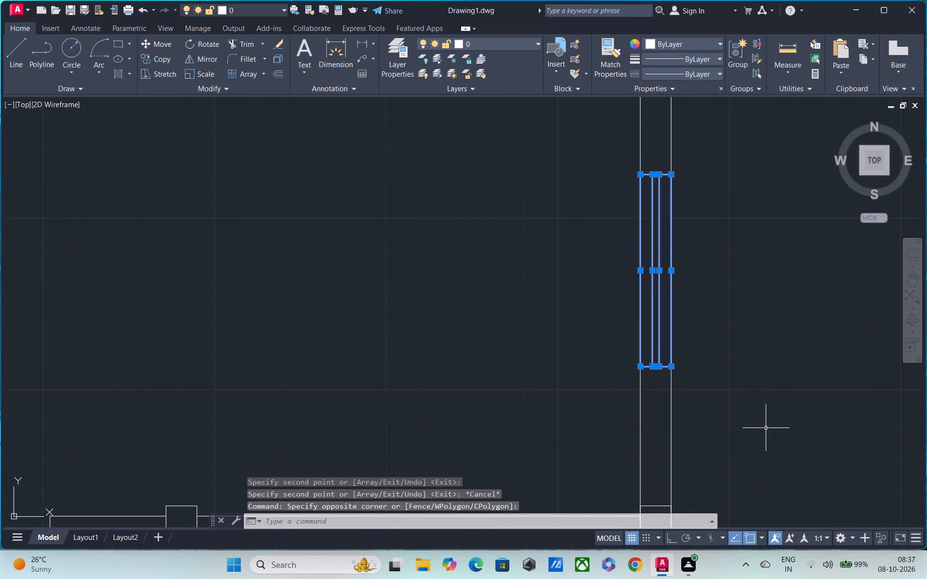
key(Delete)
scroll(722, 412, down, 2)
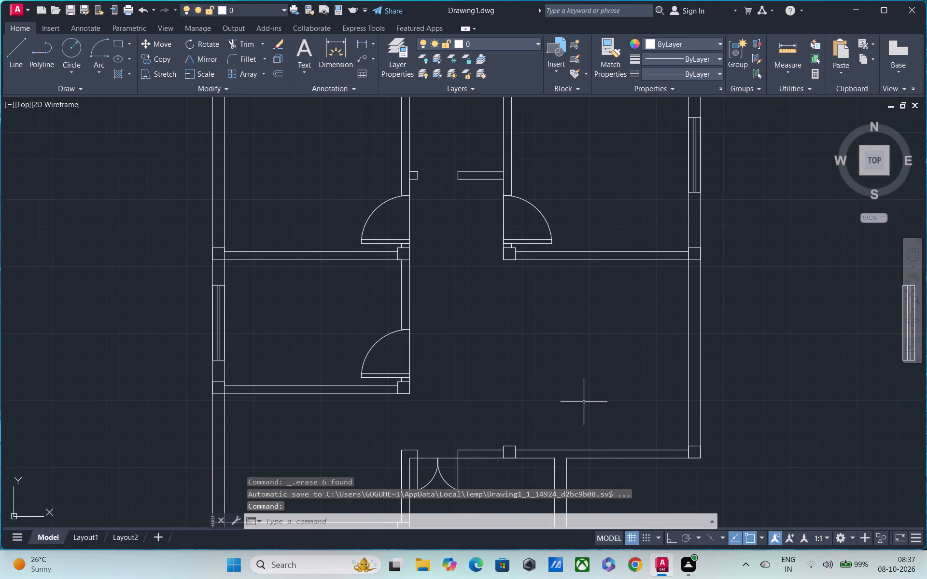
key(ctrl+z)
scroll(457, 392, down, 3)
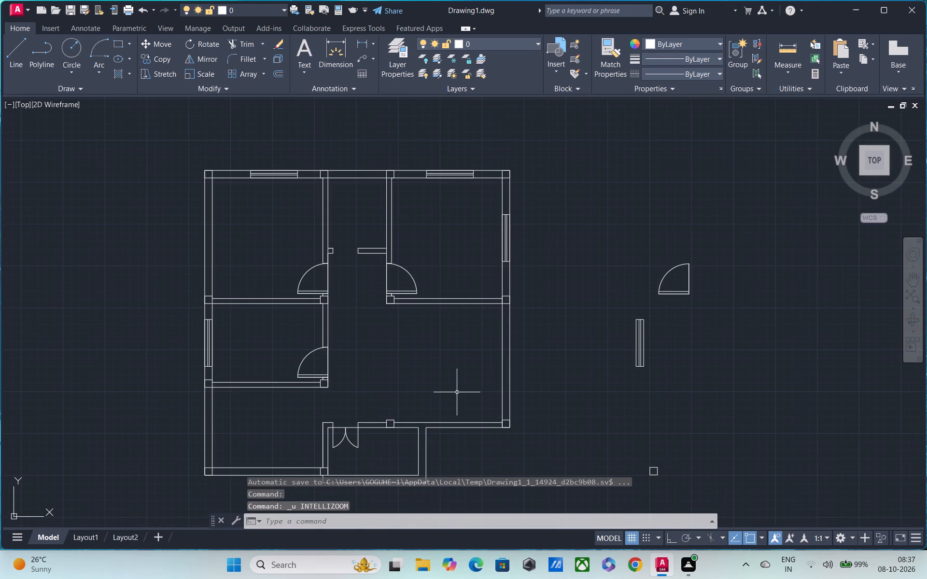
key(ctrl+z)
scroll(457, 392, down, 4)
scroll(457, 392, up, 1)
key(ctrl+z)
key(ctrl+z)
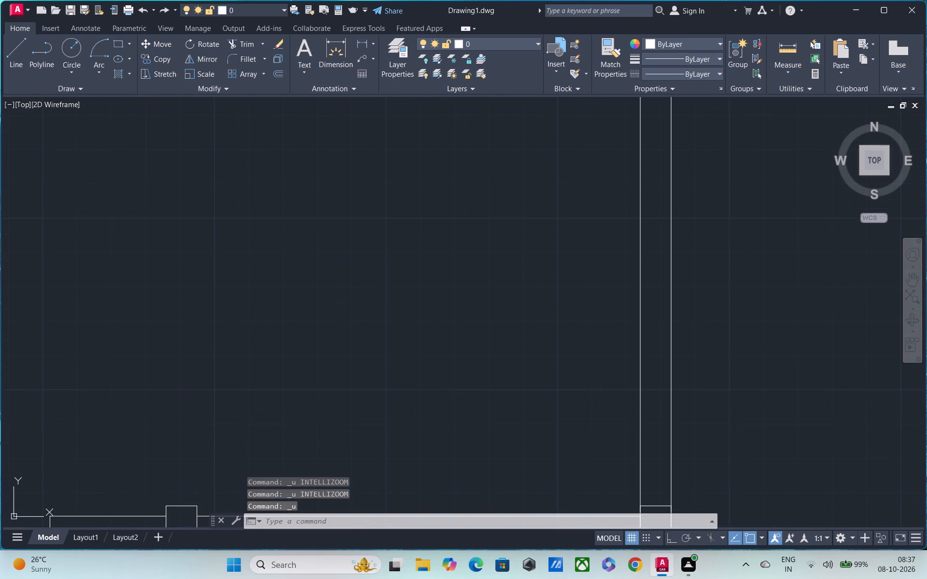
Move the large lower-right room's right-wall window about 1'-7" up along the wall, using its lower-left corner as base point.
scroll(457, 392, down, 1)
click(534, 241)
click(644, 397)
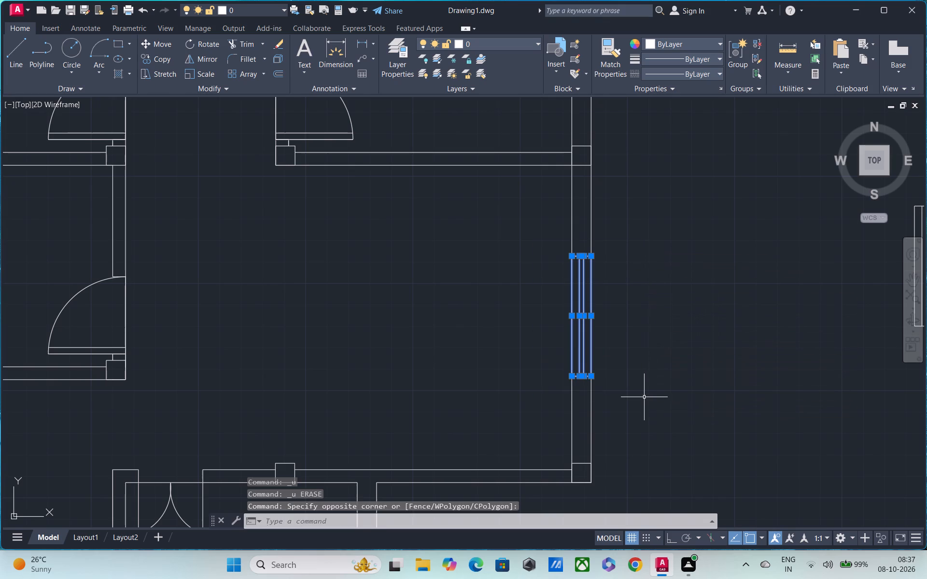
text(M)
key(space)
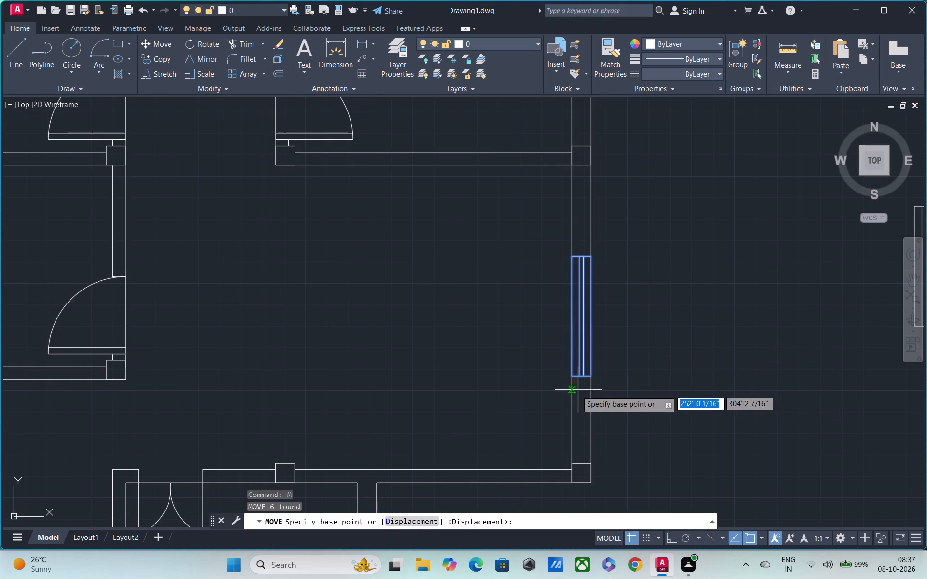
click(574, 378)
scroll(535, 278, down, 1)
middle_drag(509, 283, 665, 289)
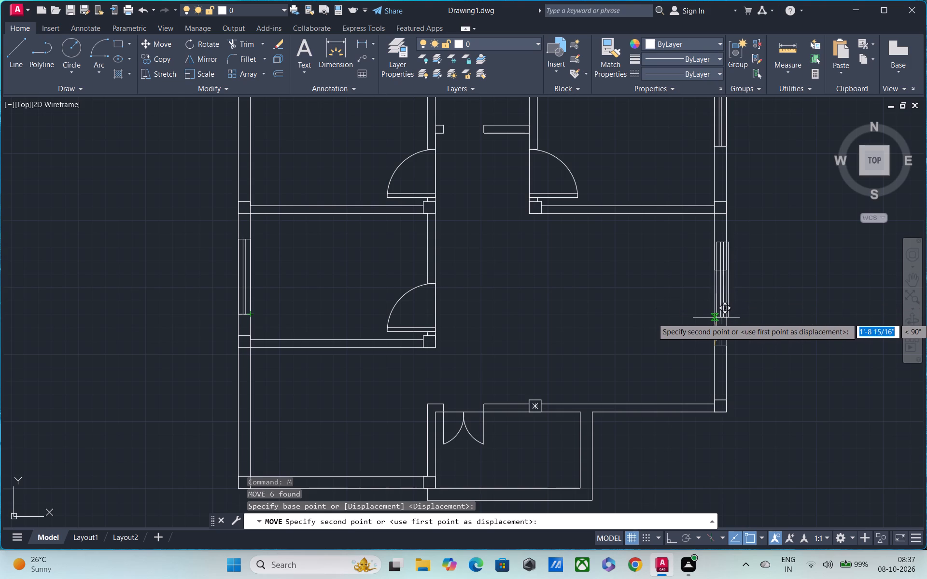
scroll(715, 319, up, 1)
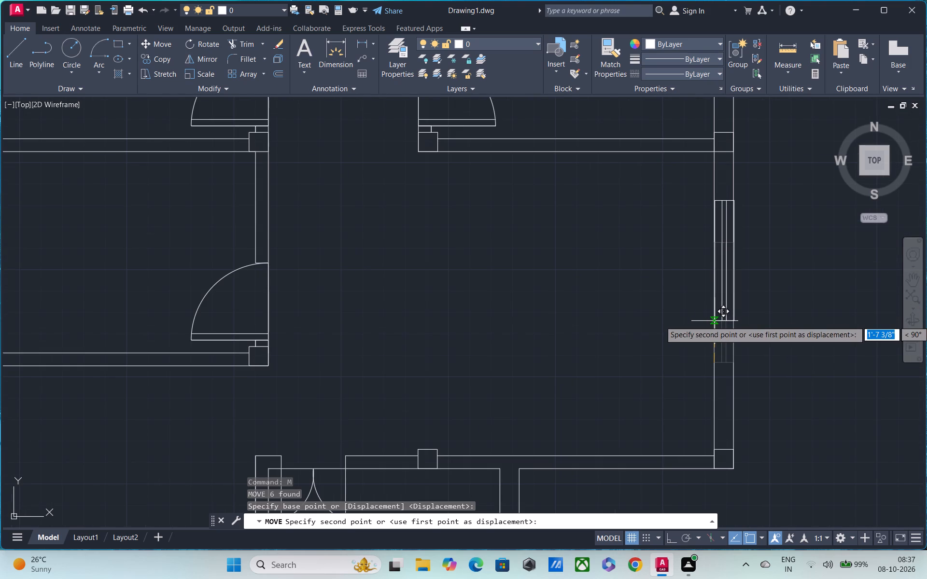
click(715, 321)
scroll(658, 339, down, 2)
middle_drag(603, 338, 628, 307)
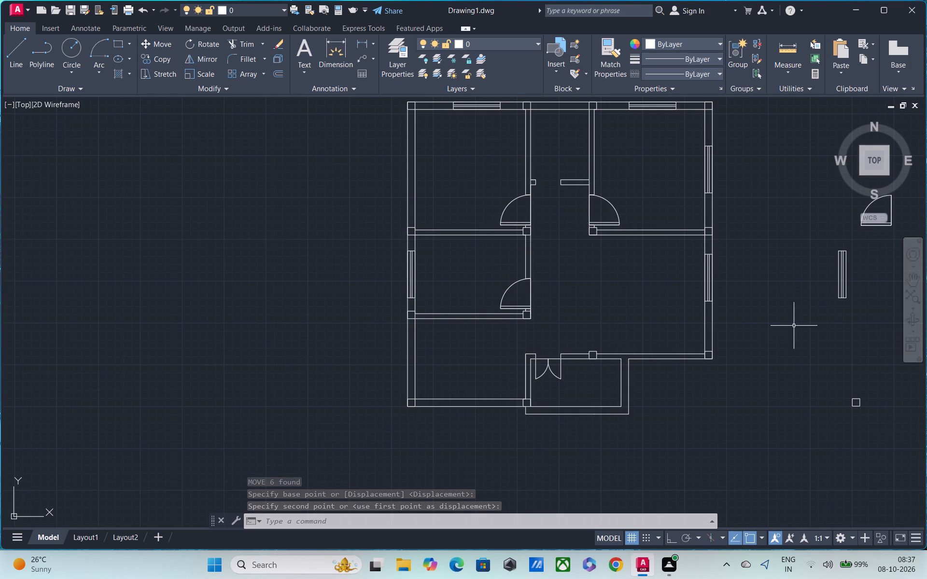
Draw a closed window outline about 3'-9" long across the wall thickness, just right of the column beside the double door.
scroll(691, 256, down, 1)
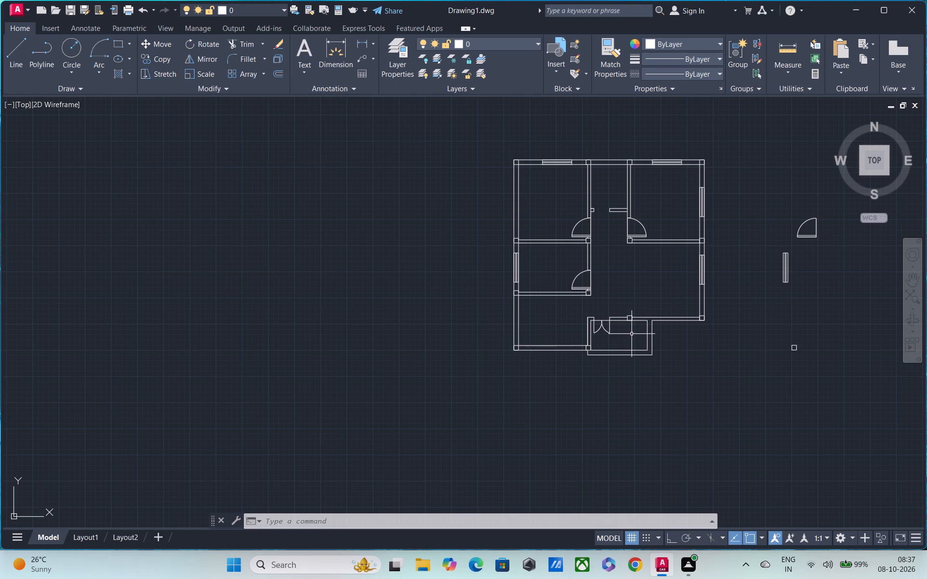
scroll(624, 329, up, 2)
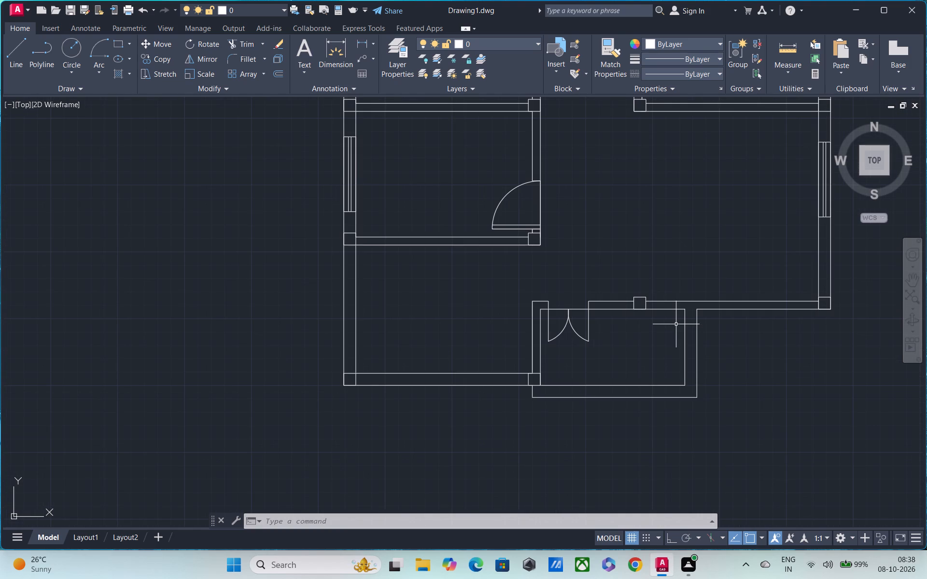
text(L)
key(space)
scroll(662, 316, up, 2)
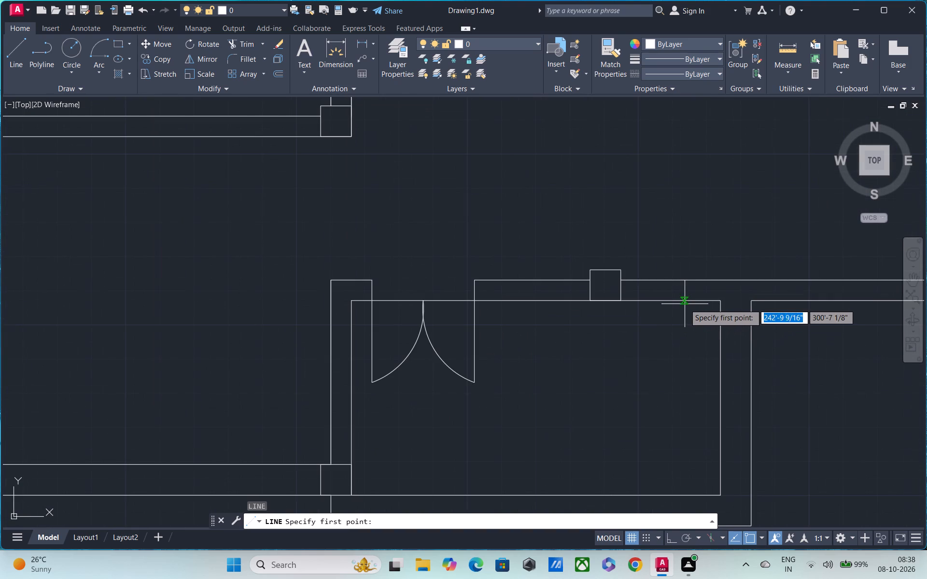
click(687, 303)
click(688, 281)
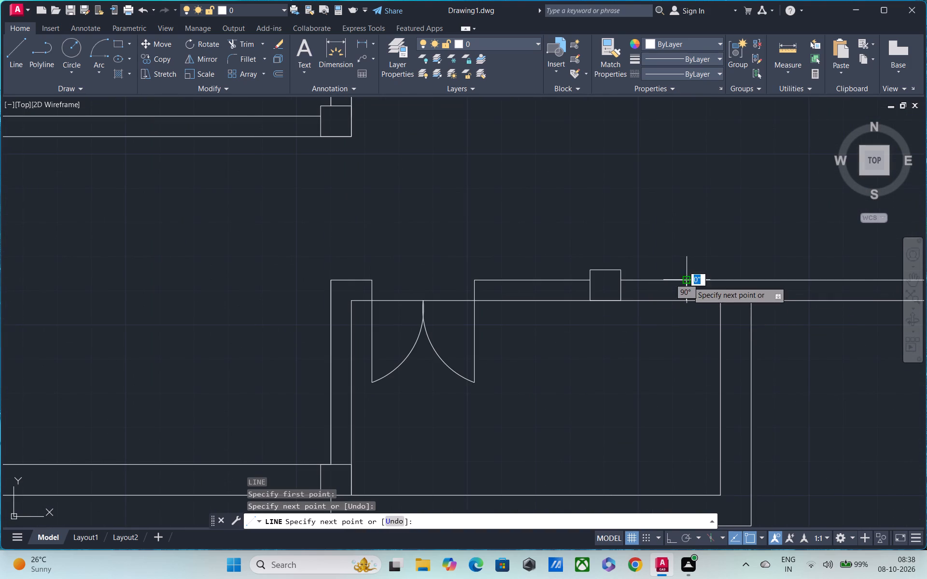
middle_drag(826, 285, 647, 251)
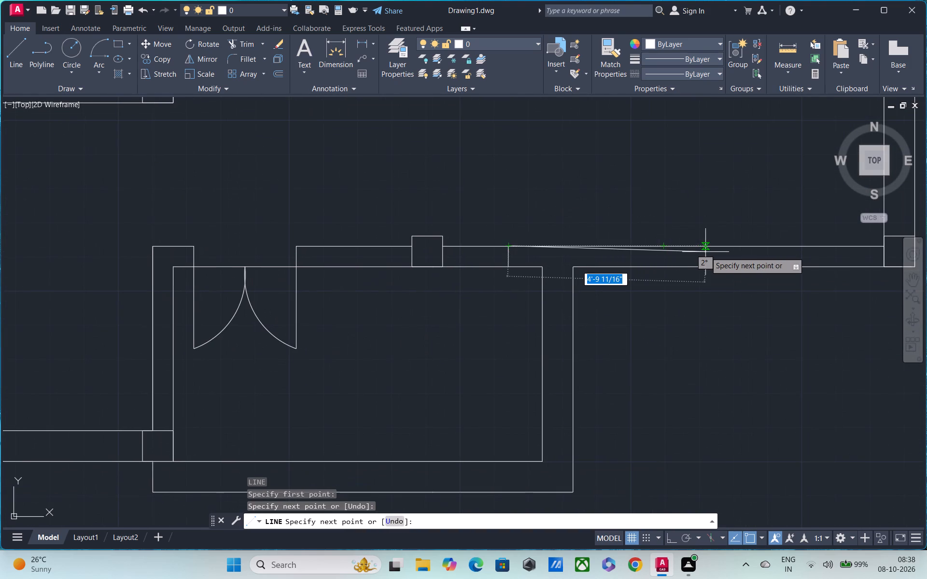
key(F8)
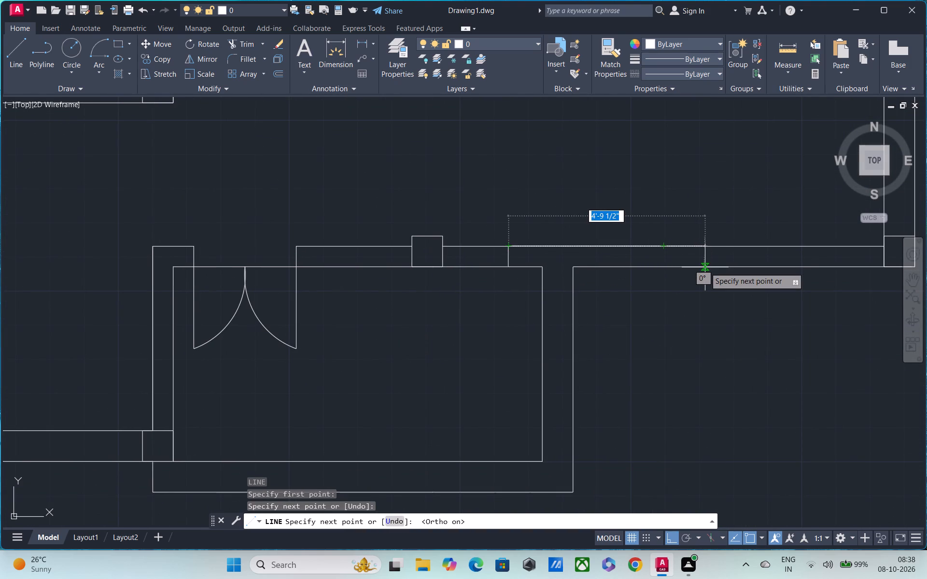
click(705, 267)
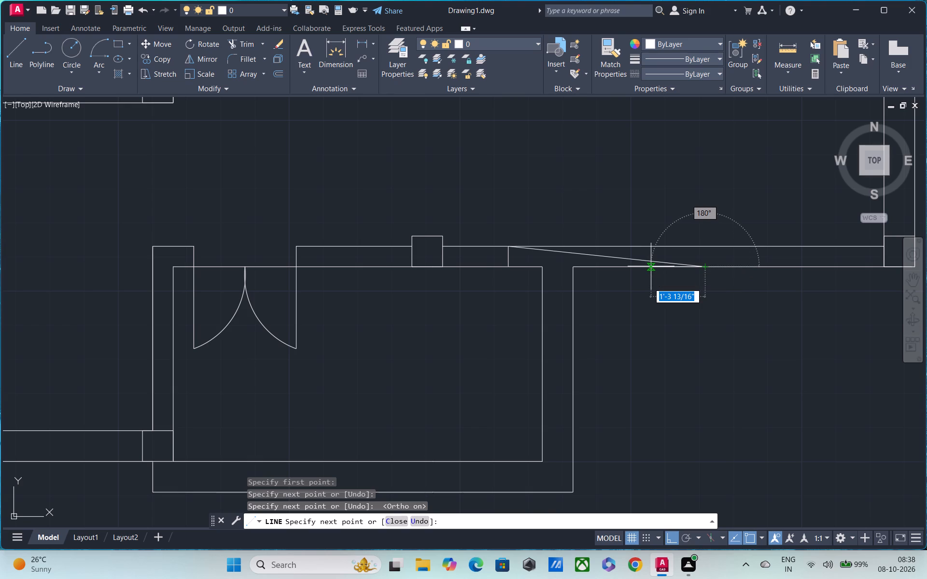
key(ctrl+z)
click(667, 247)
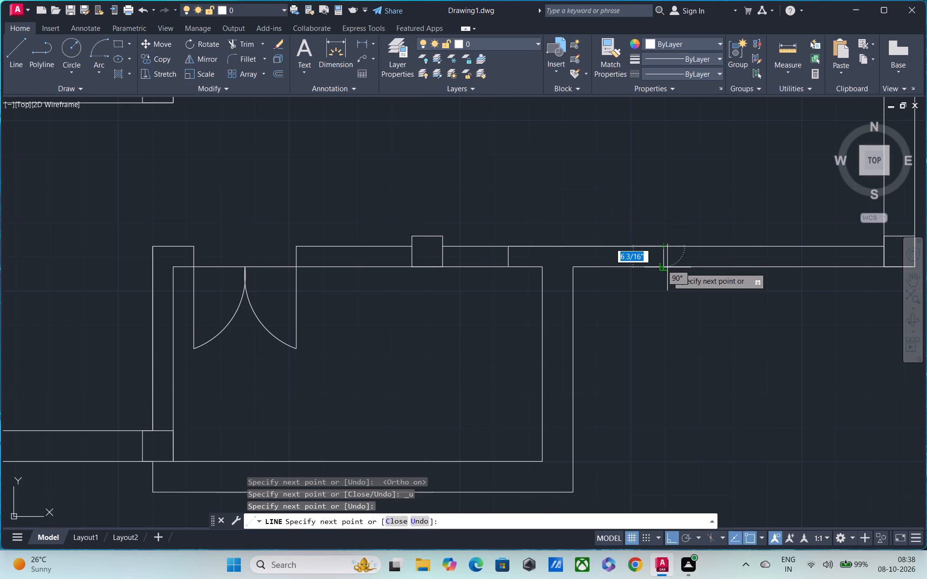
click(667, 267)
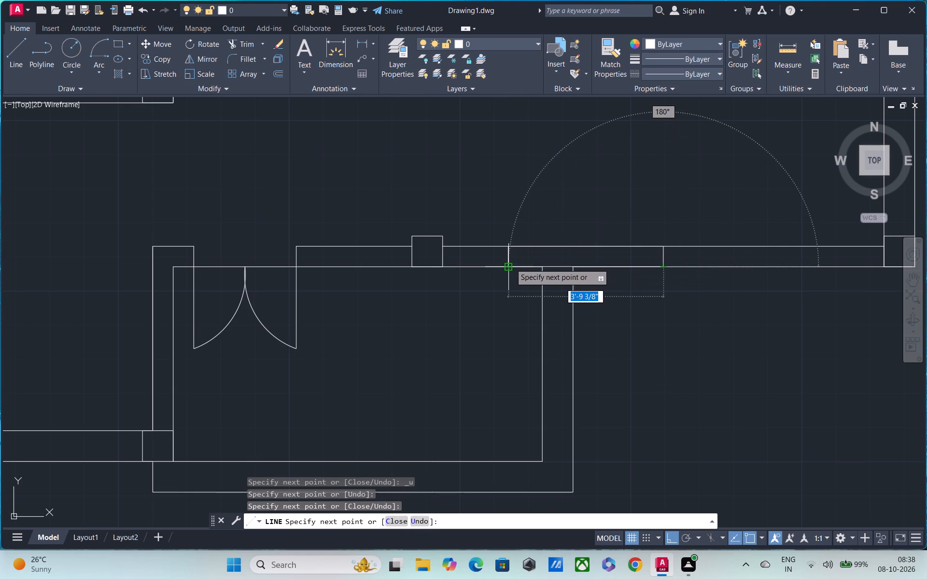
click(510, 263)
key(Escape)
Draw a horizontal centre line between the midpoints of the new window outline's short ends.
text(L)
key(space)
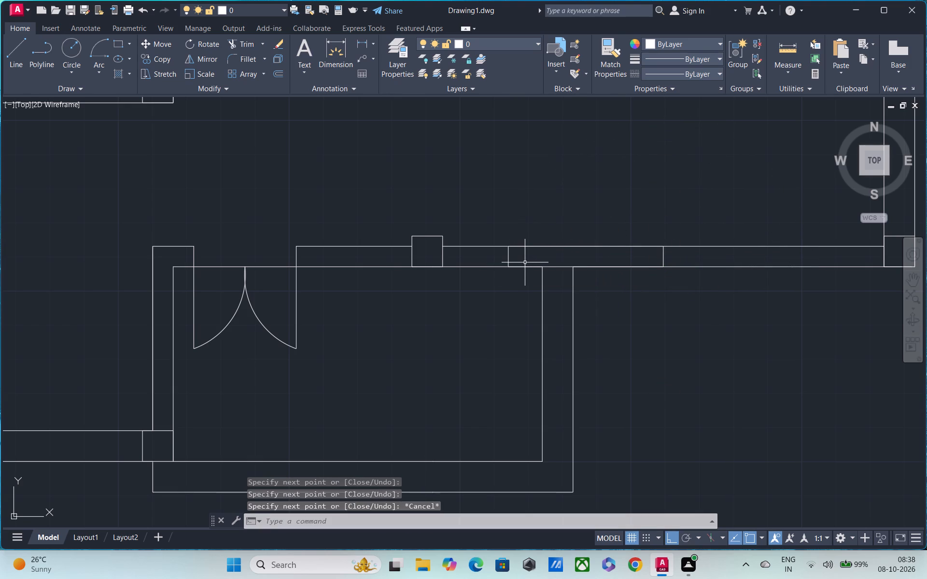
scroll(525, 262, up, 1)
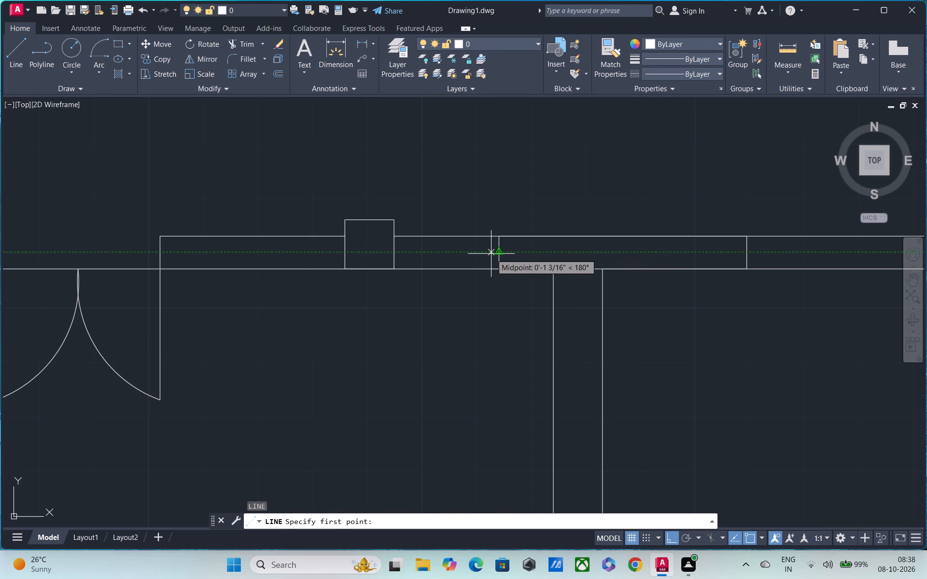
click(499, 256)
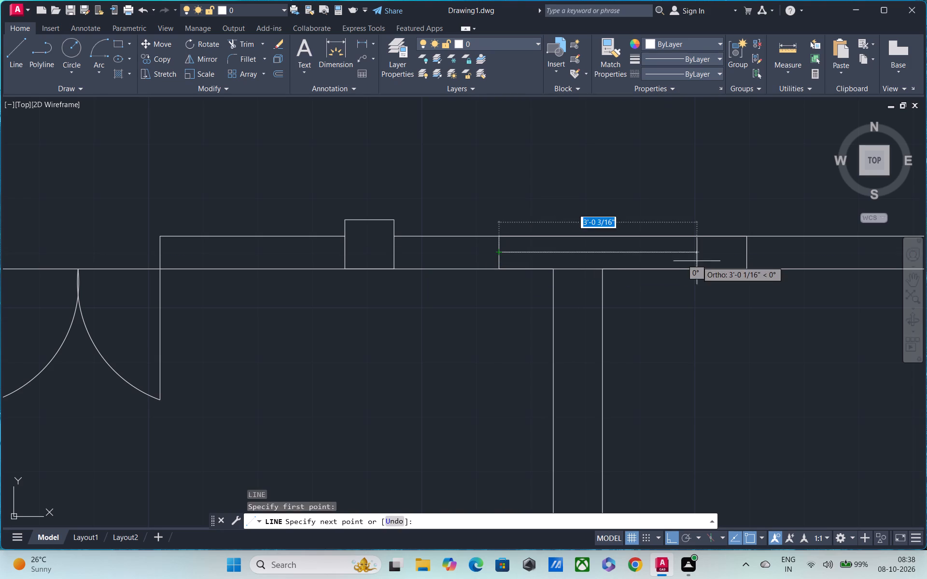
click(748, 254)
key(Escape)
Offset the new window's centre line by 1" to both the upper and lower side.
text(O)
key(space)
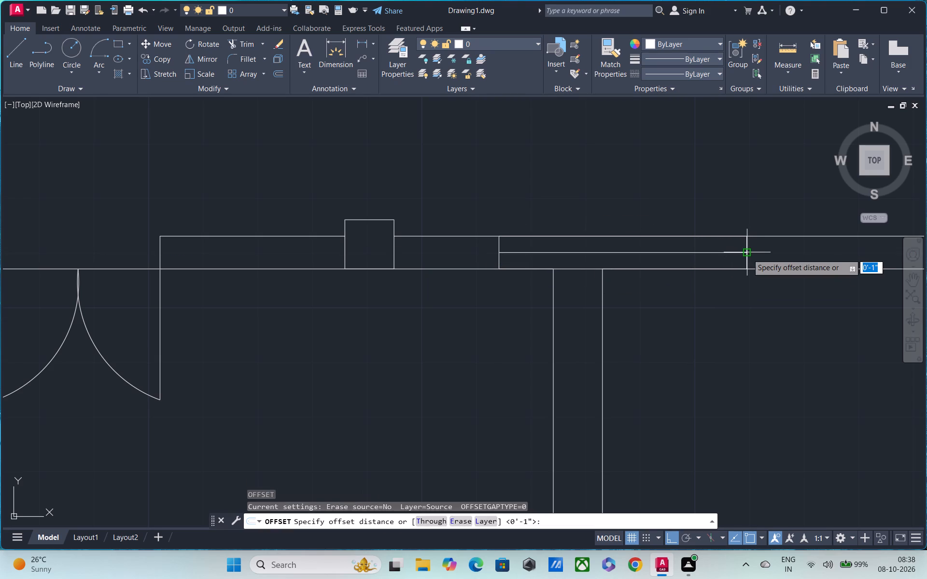
text(1")
key(Return)
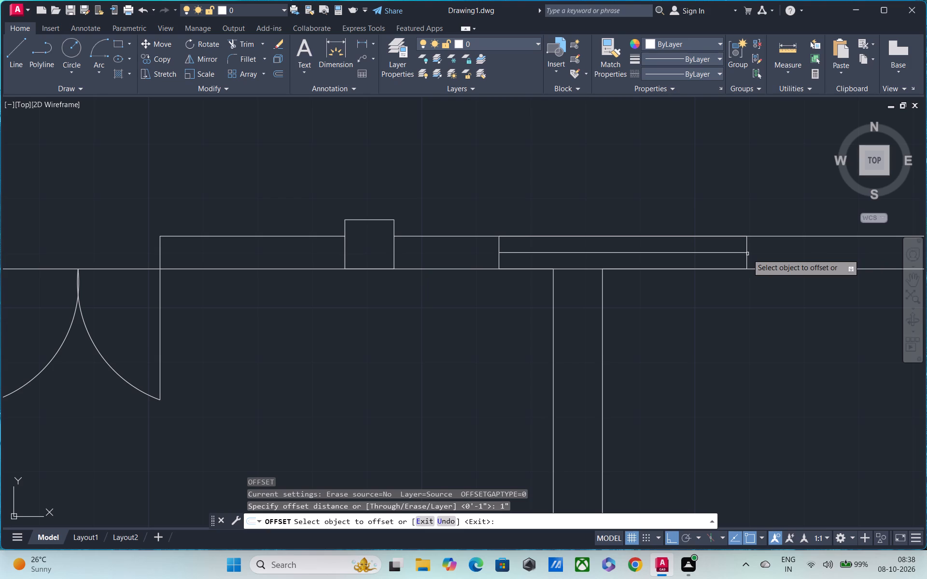
click(713, 253)
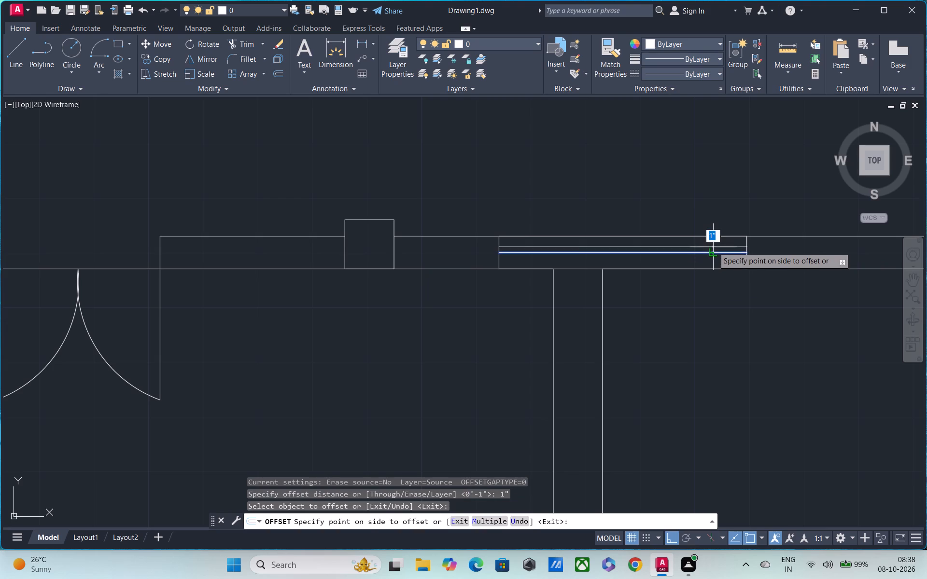
click(713, 247)
click(710, 252)
click(708, 259)
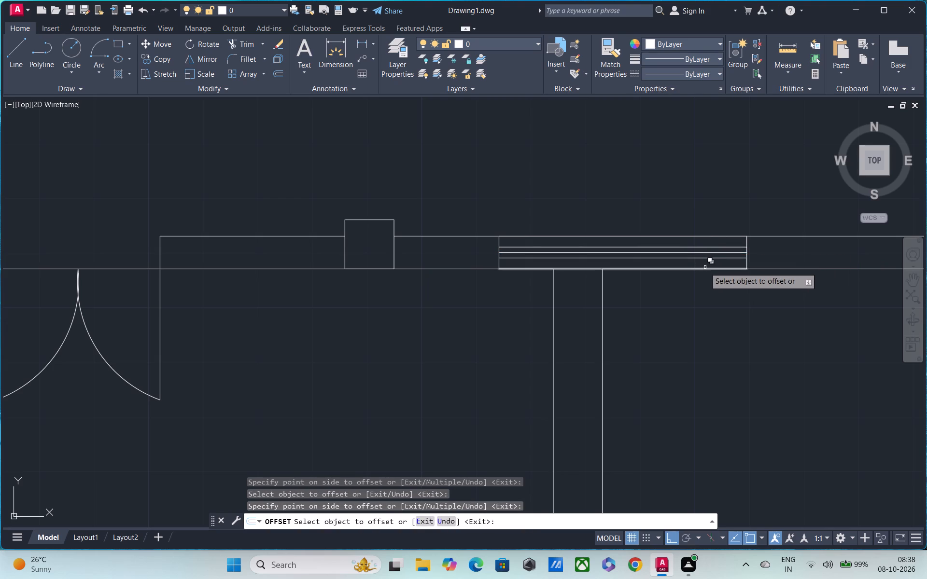
key(Escape)
Trim away the original centre line between the new window's two offset lines.
text(TR)
key(space)
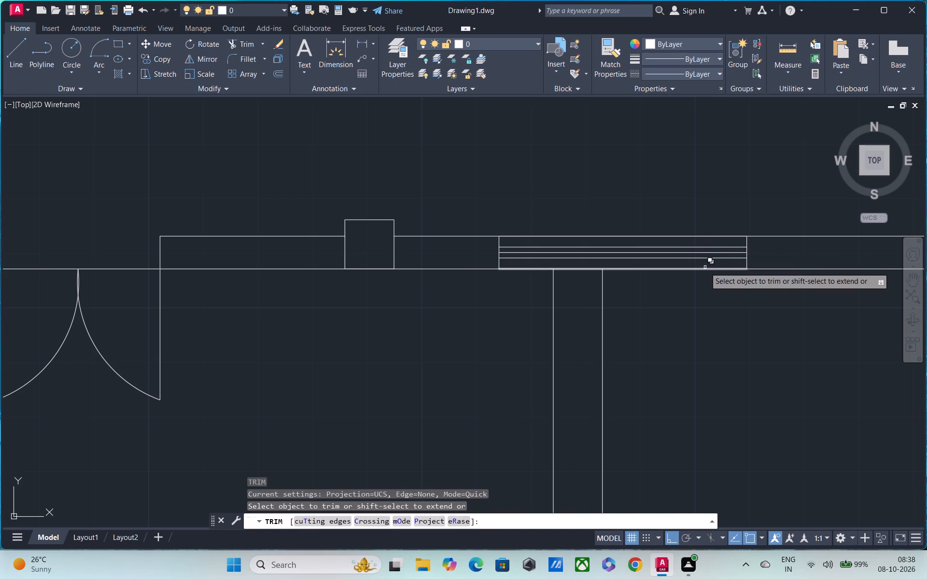
scroll(704, 267, up, 2)
click(696, 228)
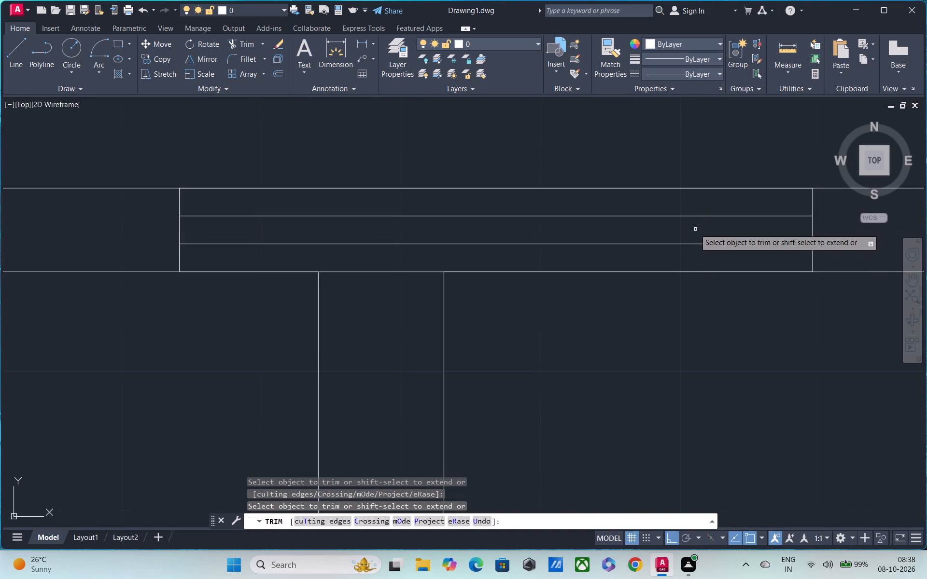
scroll(695, 229, down, 3)
middle_drag(677, 315, 676, 286)
middle_drag(677, 233, 648, 303)
scroll(642, 288, up, 2)
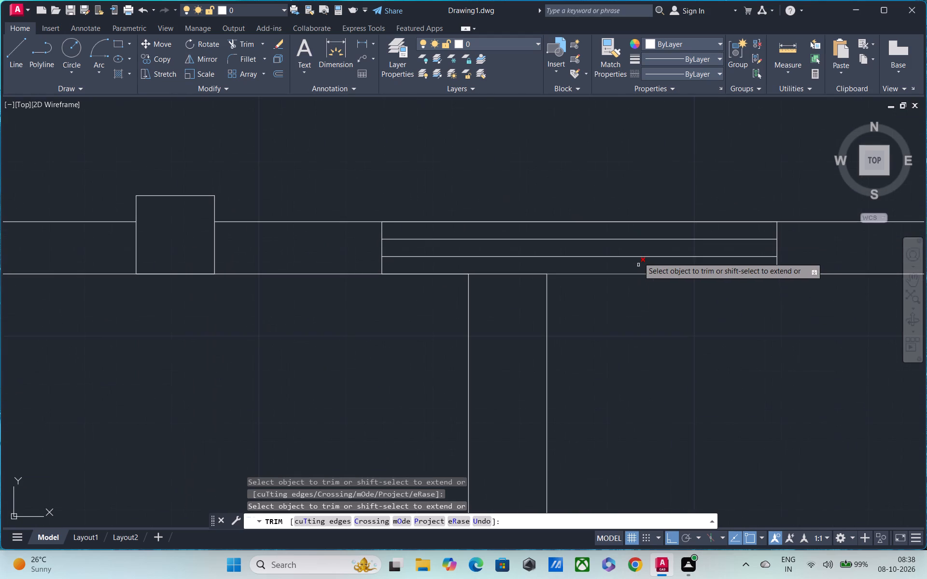
Copy the upper-left room's top-wall window along the wall into the middle bay between the two columns.
scroll(616, 248, down, 3)
key(grave)
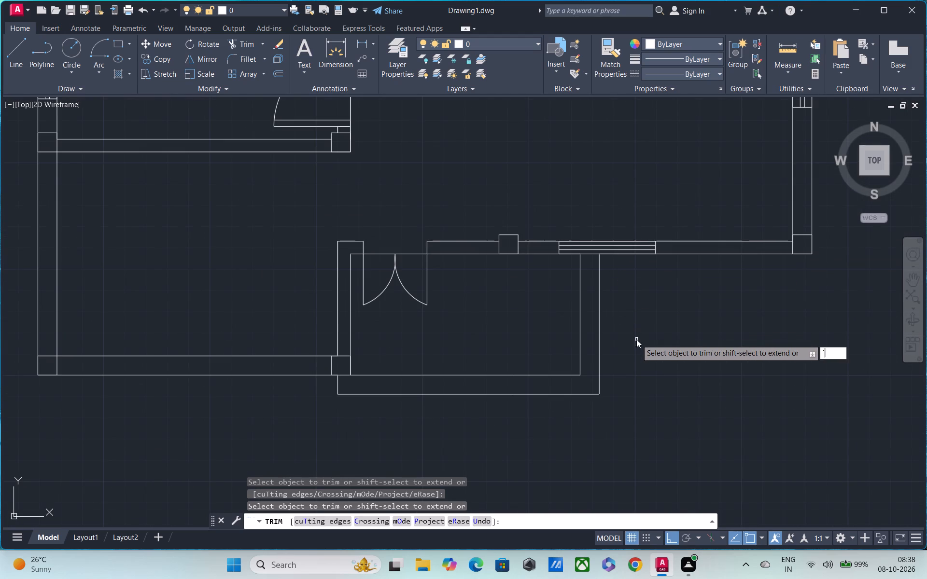
key(grave)
key(Escape)
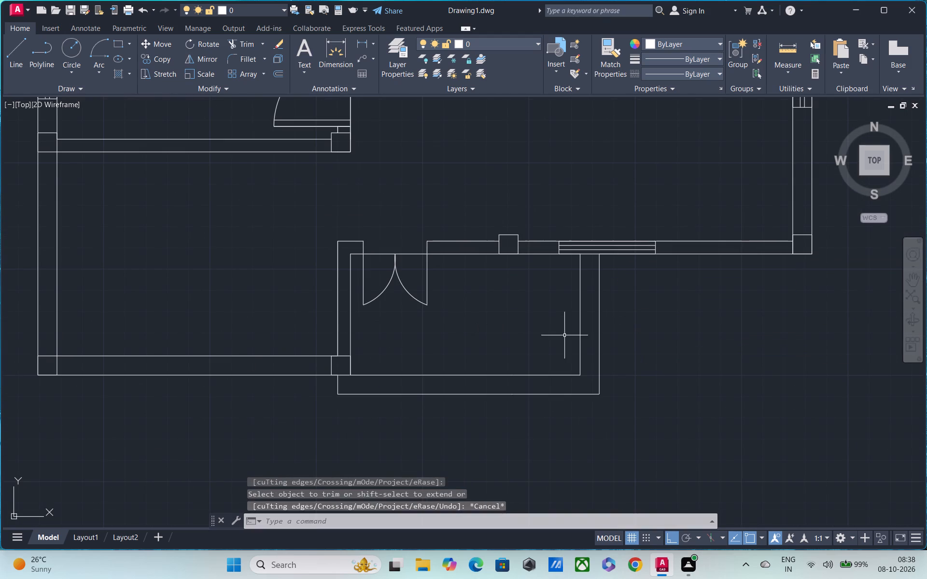
key(Escape)
scroll(600, 330, down, 2)
middle_drag(721, 309, 634, 335)
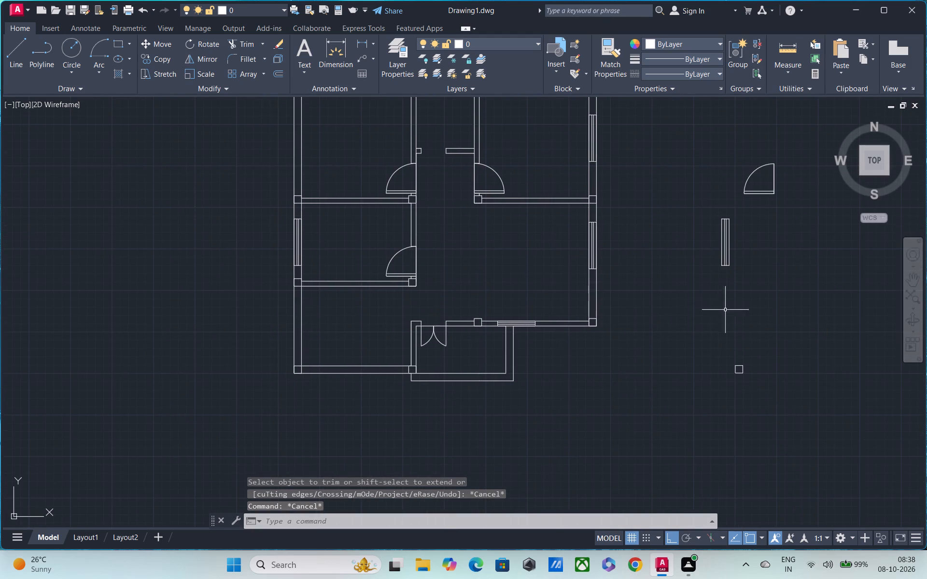
scroll(741, 314, down, 1)
middle_drag(778, 323, 752, 353)
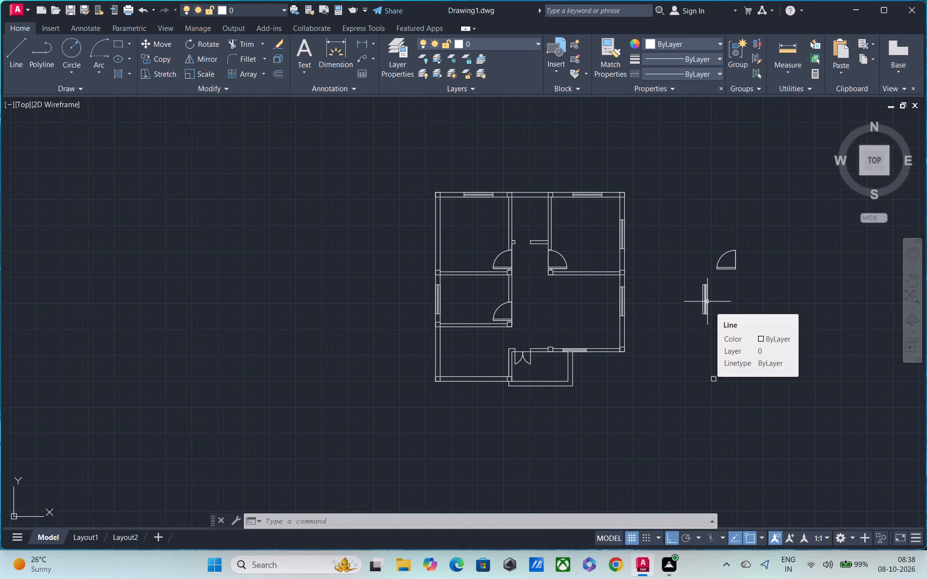
middle_drag(694, 302, 668, 321)
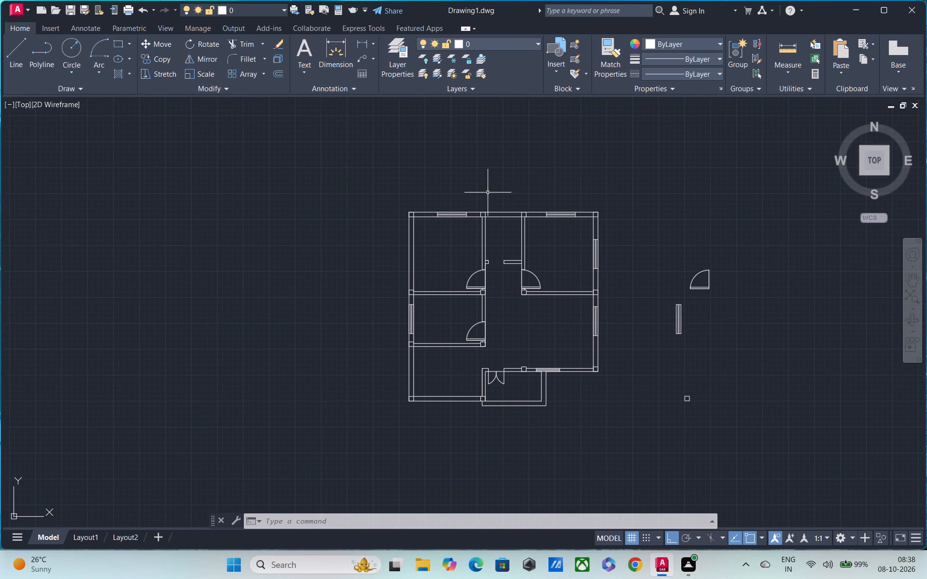
scroll(475, 197, up, 2)
click(366, 212)
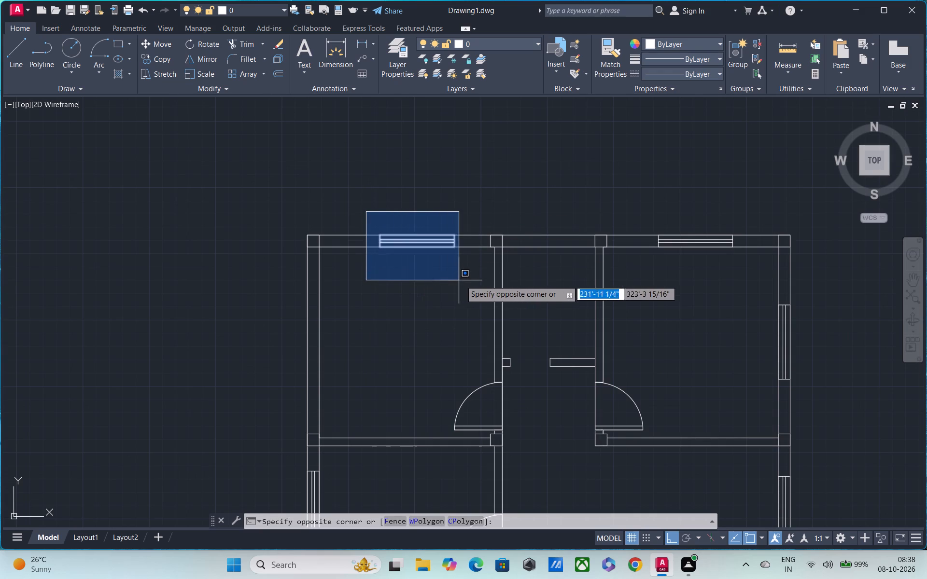
click(473, 281)
text(CO)
key(space)
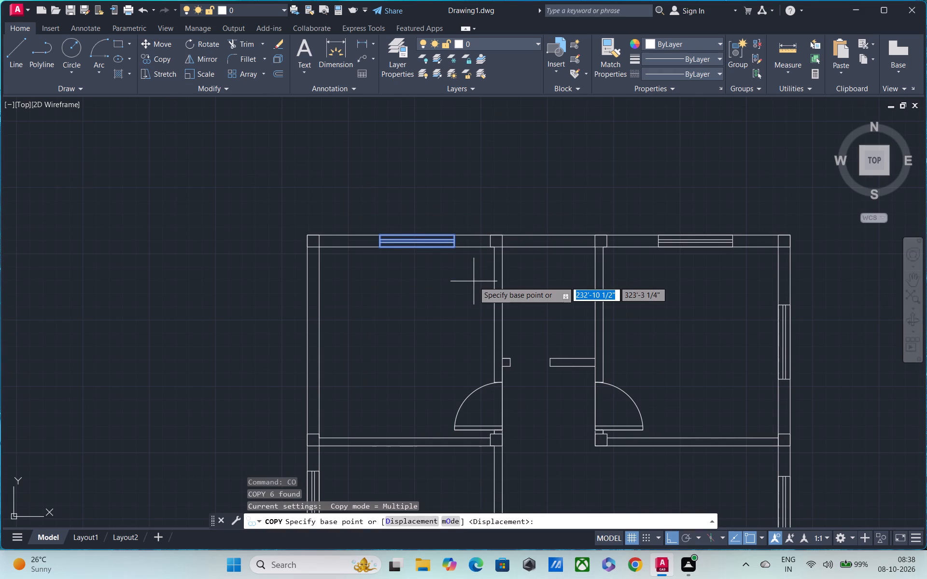
click(453, 245)
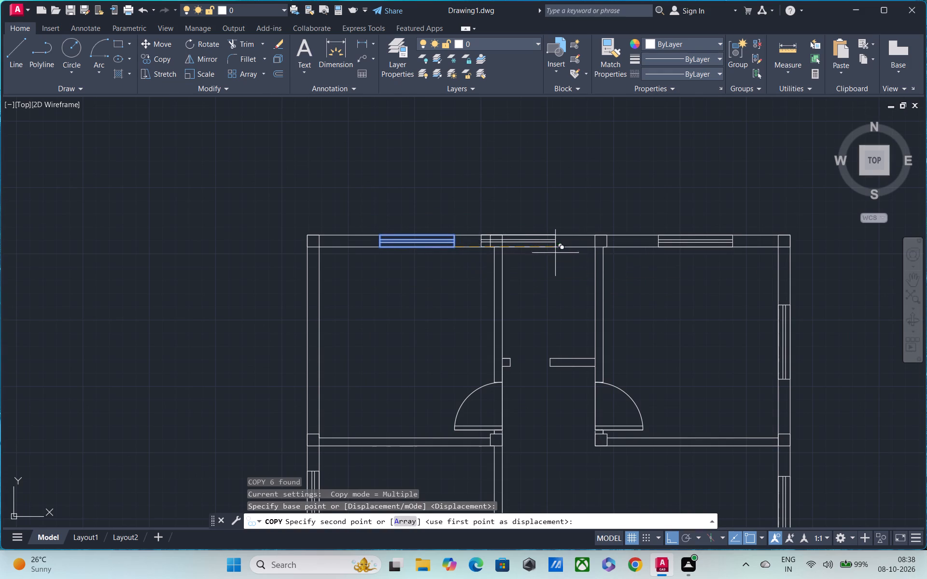
scroll(582, 252, up, 1)
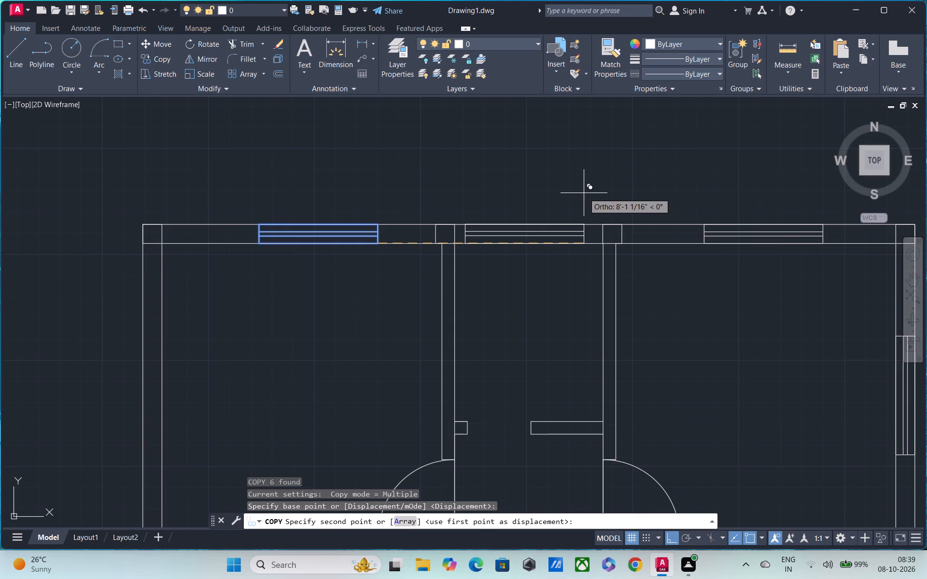
click(584, 193)
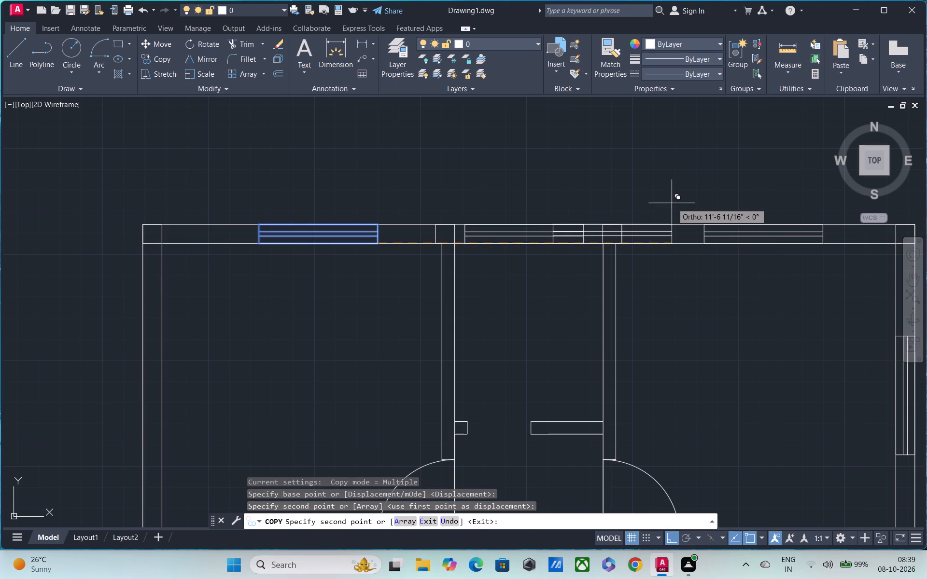
key(Escape)
Offset the copied window's right end line 2' inward to the left.
scroll(574, 222, up, 2)
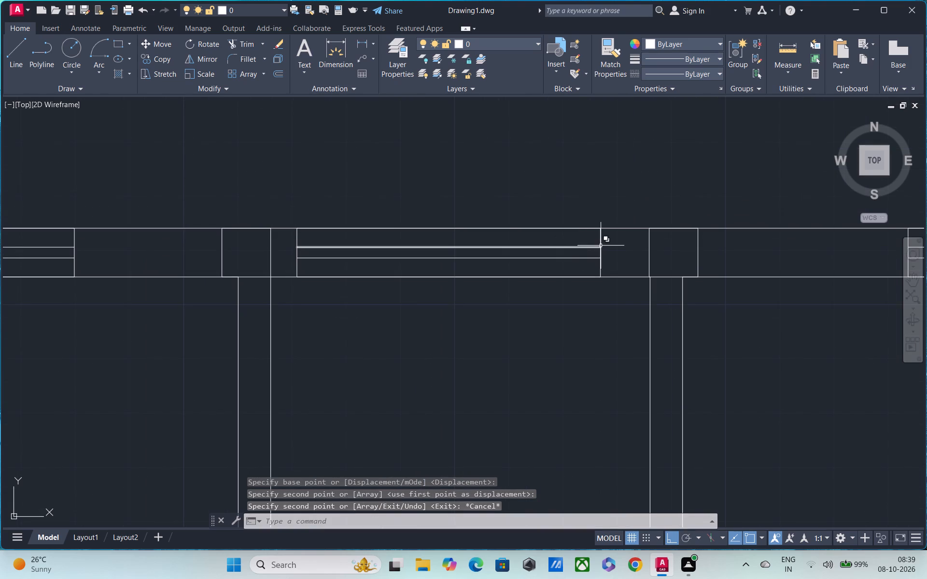
text(O)
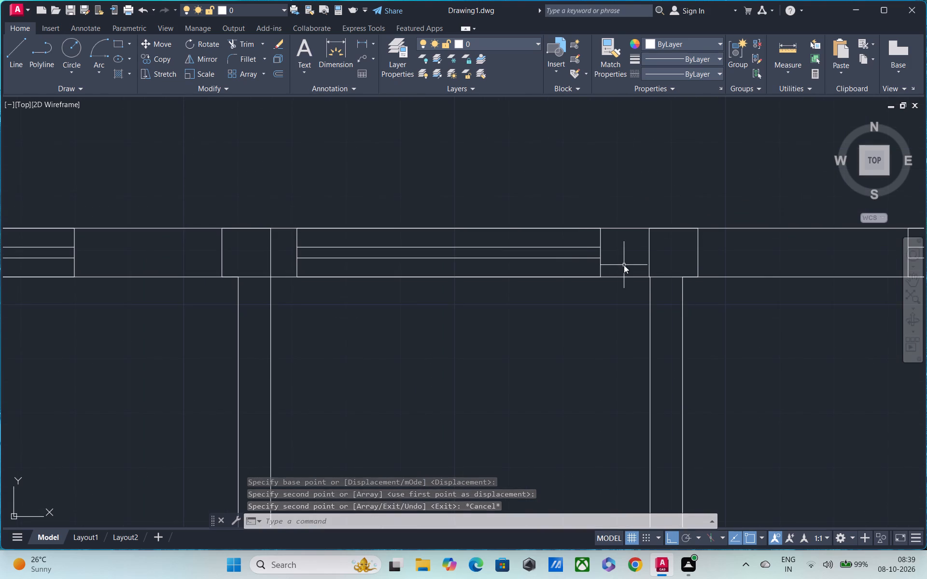
key(space)
text(2')
key(Return)
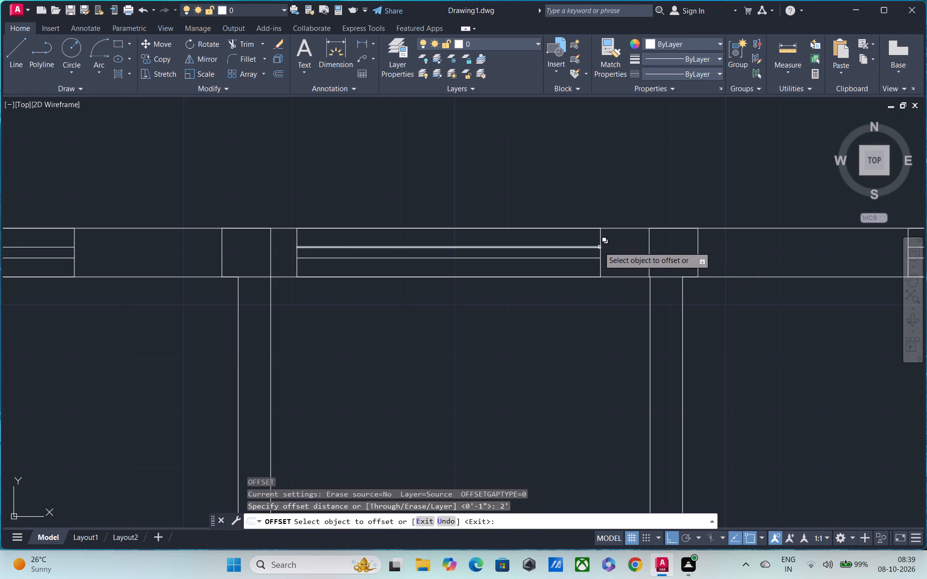
click(599, 238)
click(585, 244)
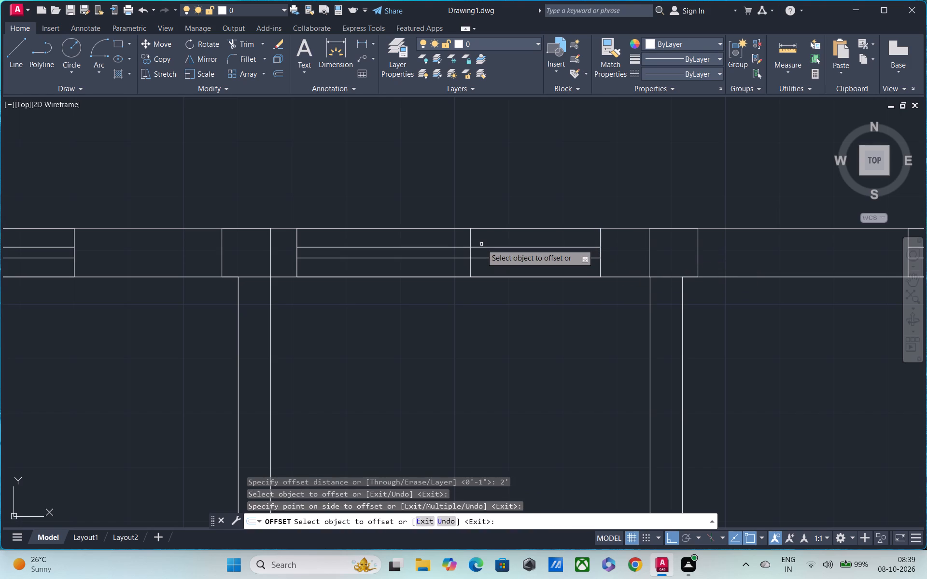
key(Escape)
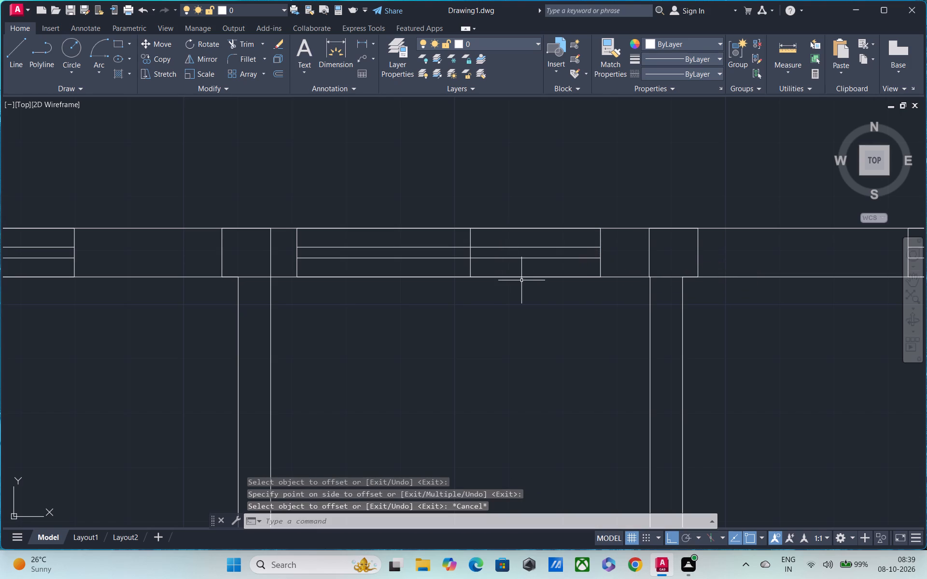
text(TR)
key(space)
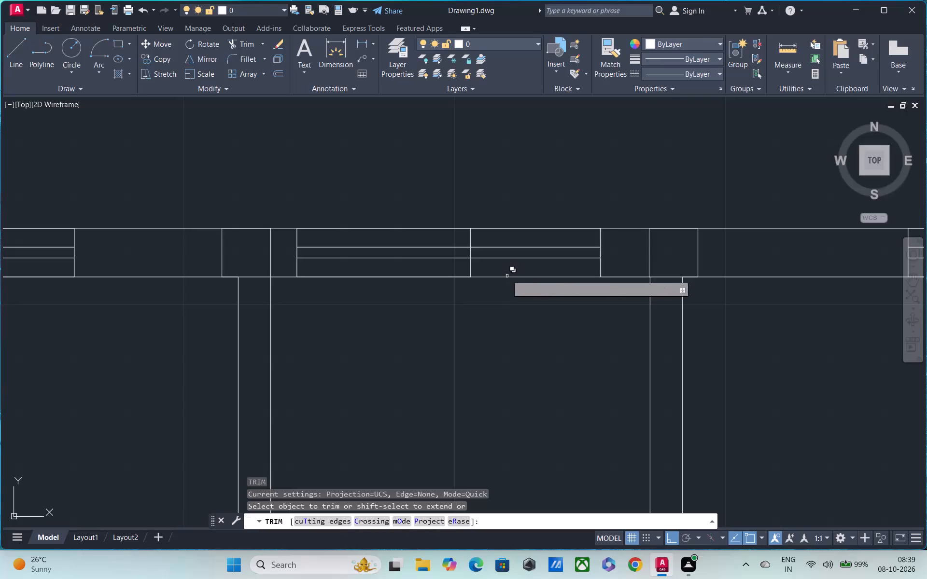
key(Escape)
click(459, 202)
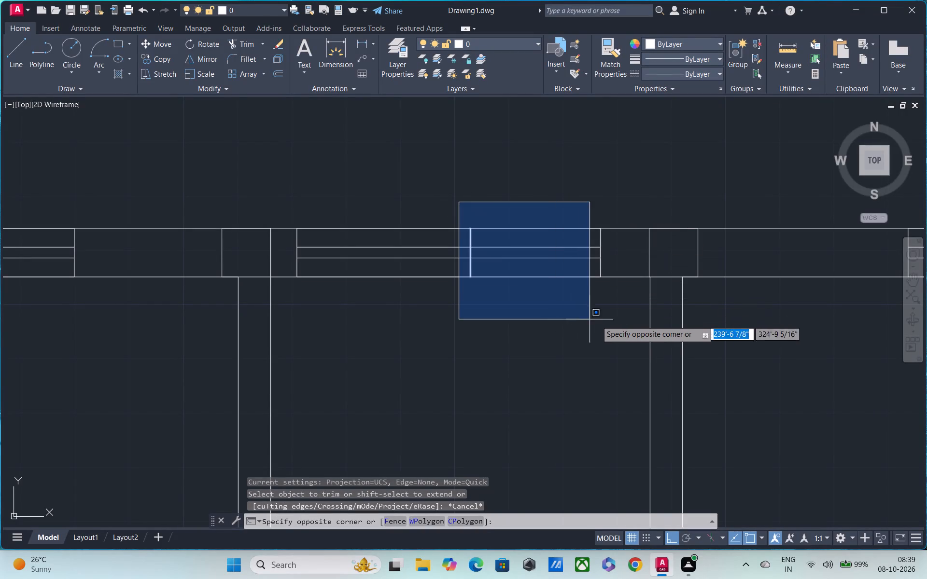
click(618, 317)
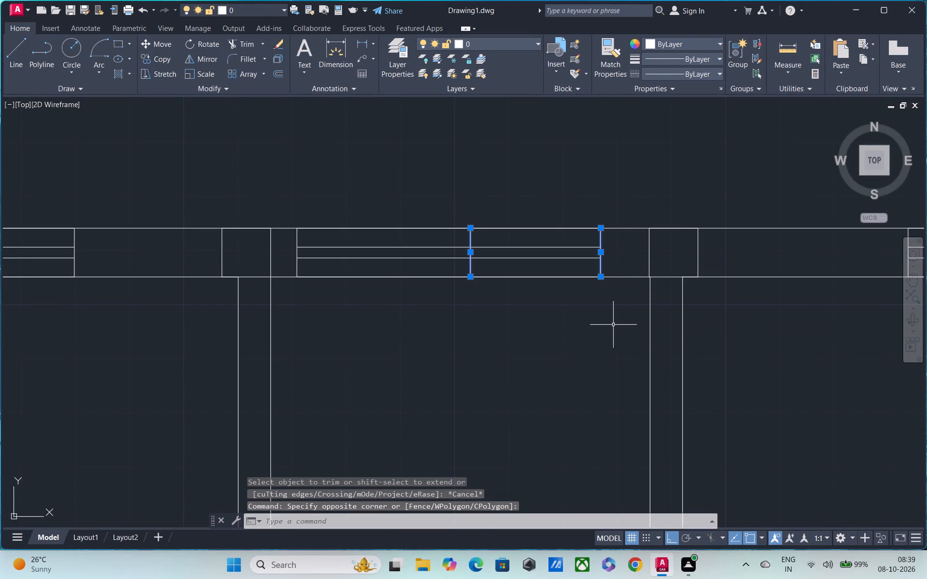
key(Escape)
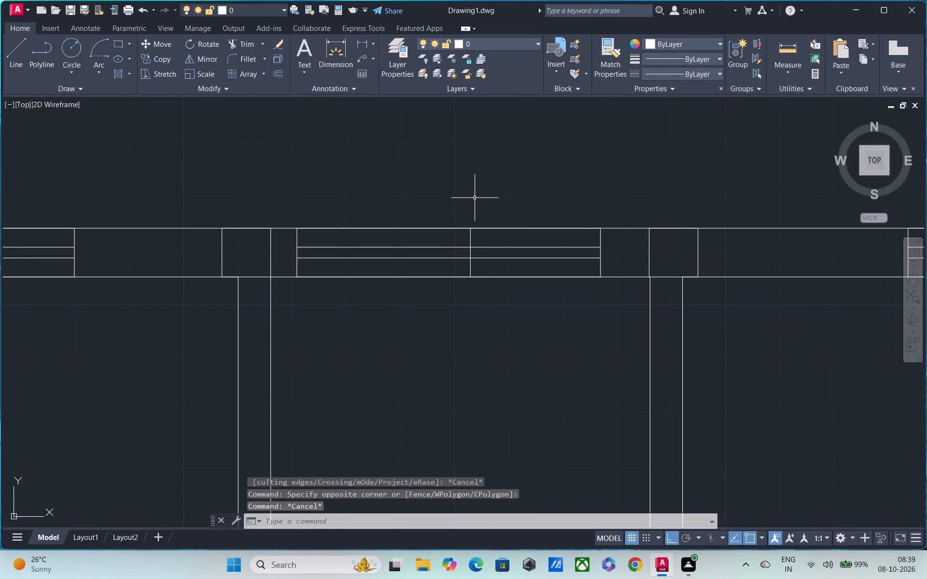
Erase the original right end line of the copied window in the middle bay.
click(474, 198)
click(618, 316)
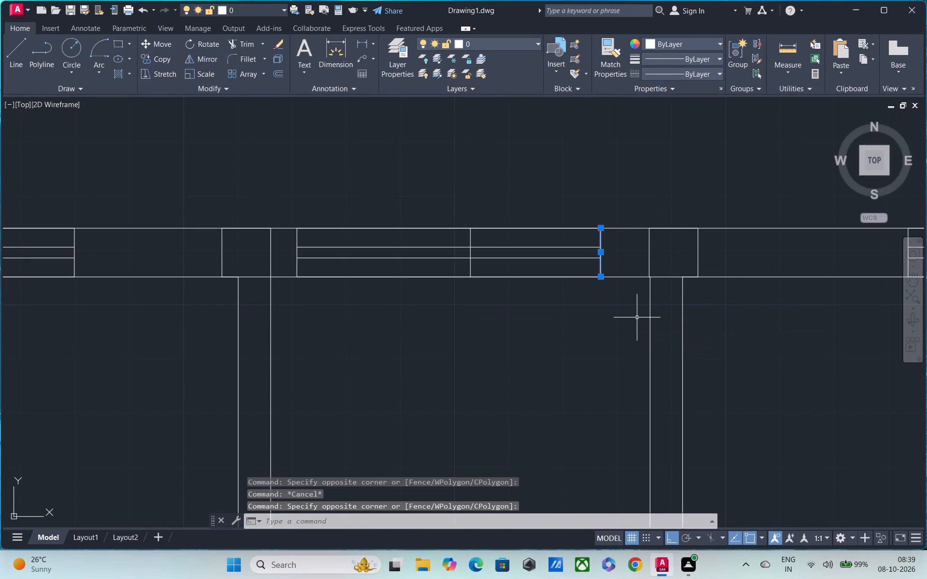
key(Delete)
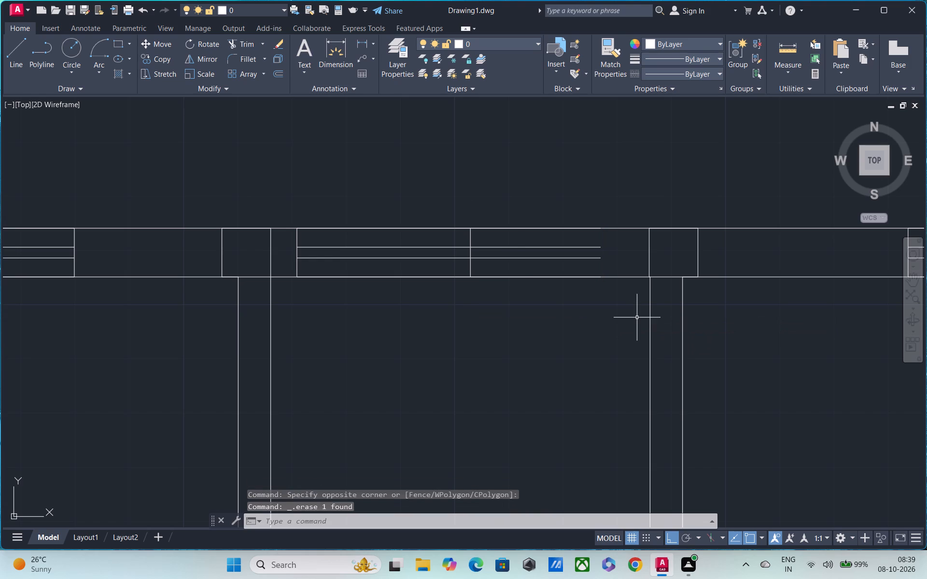
Trim the copied window's two inner horizontal lines back to the new right end line.
text(TR)
key(space)
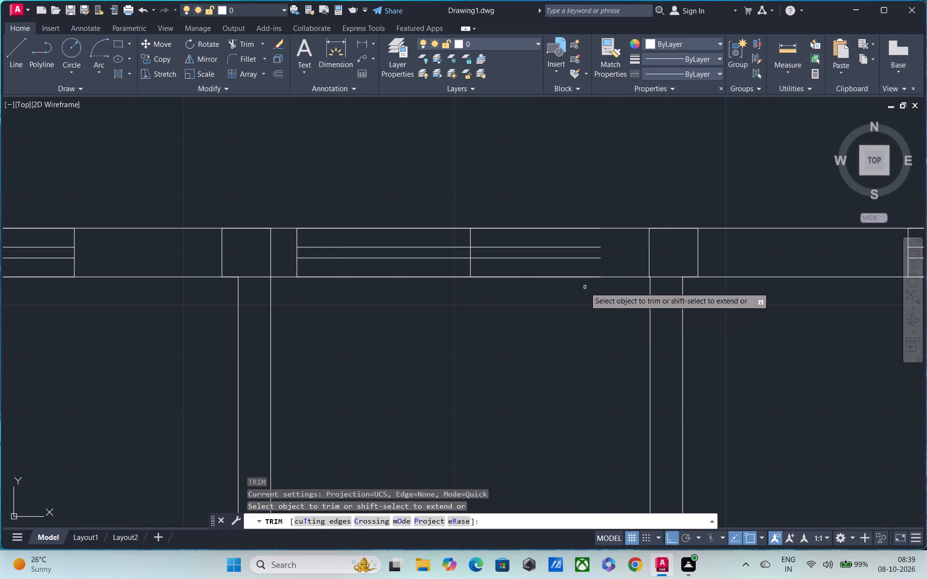
click(552, 229)
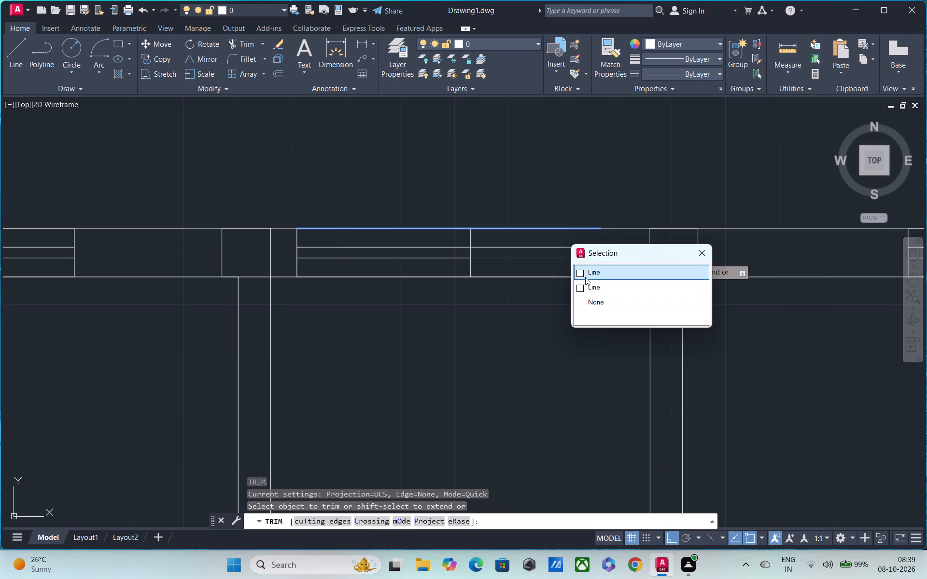
key(Escape)
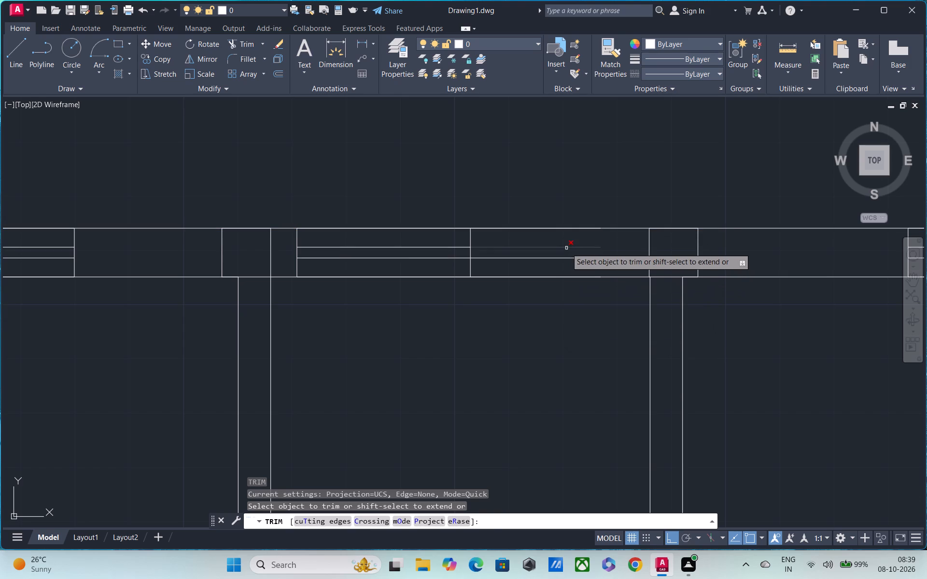
click(566, 248)
click(566, 257)
key(Escape)
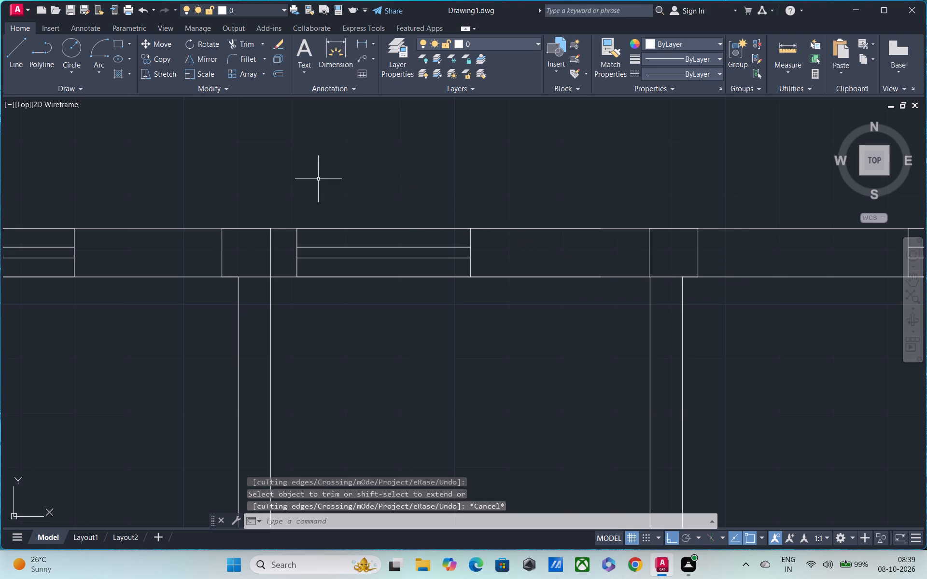
Move the shortened window horizontally to the right along the top wall, toward the middle of the bay.
drag(290, 210, 298, 216)
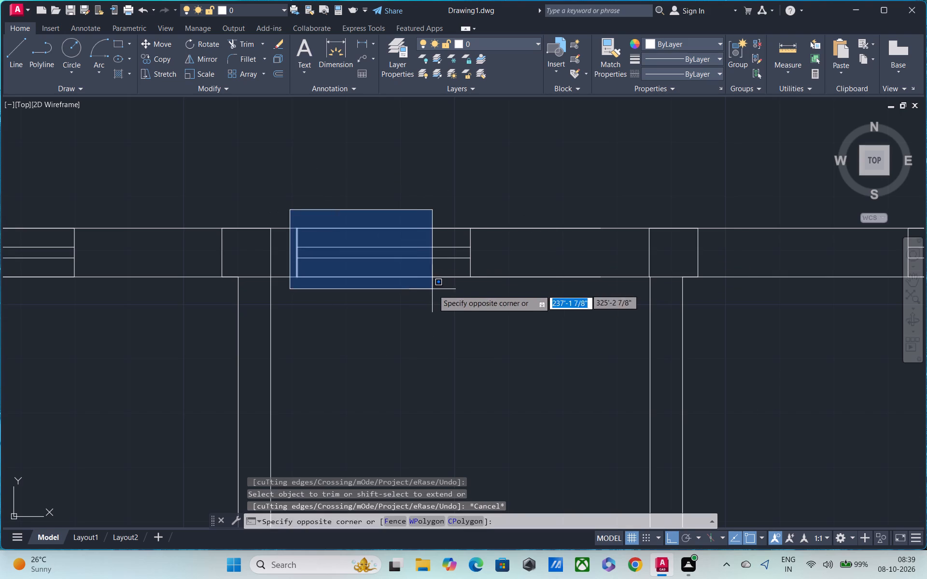
click(487, 302)
text(M)
key(space)
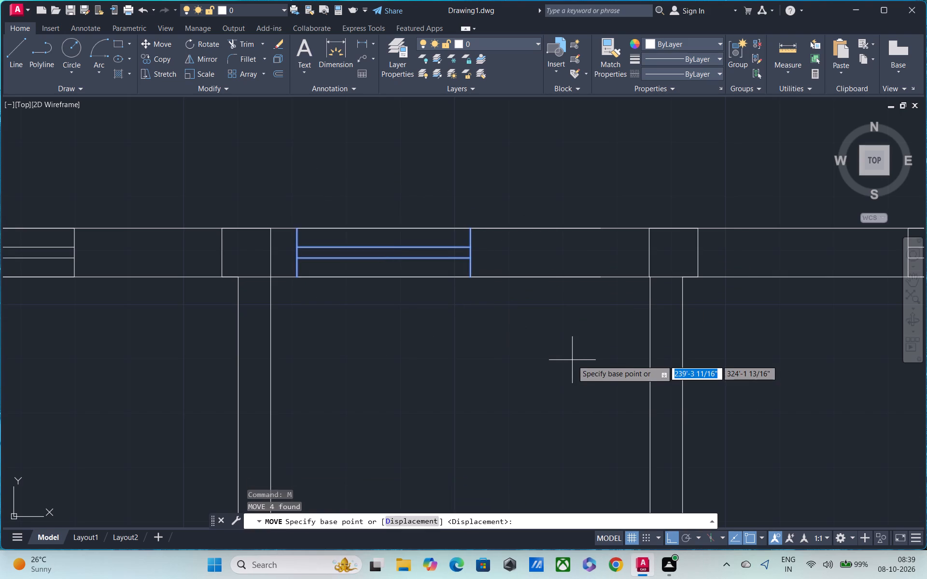
click(294, 275)
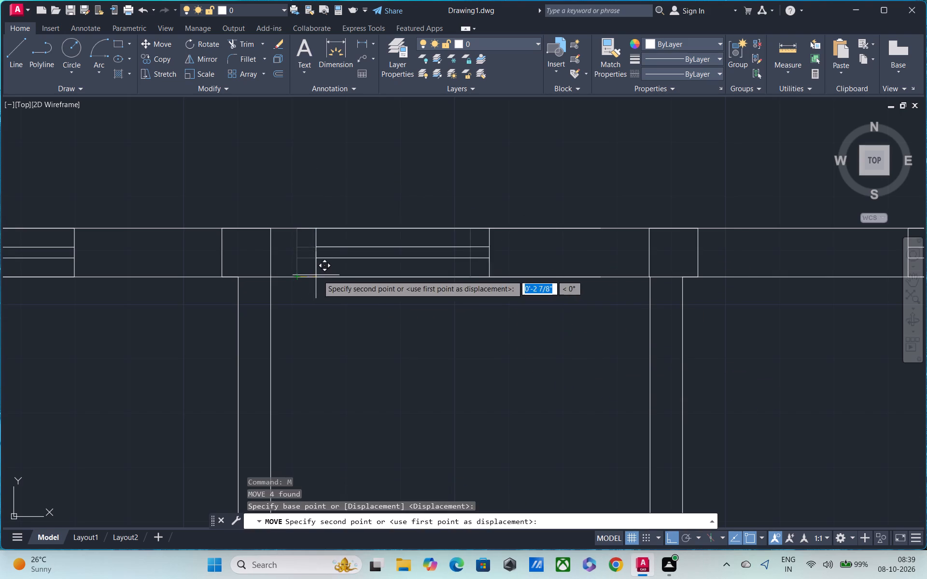
click(351, 280)
Move the shortened window about 7" further right so it sits midway between the middle bay's two columns.
scroll(420, 329, down, 2)
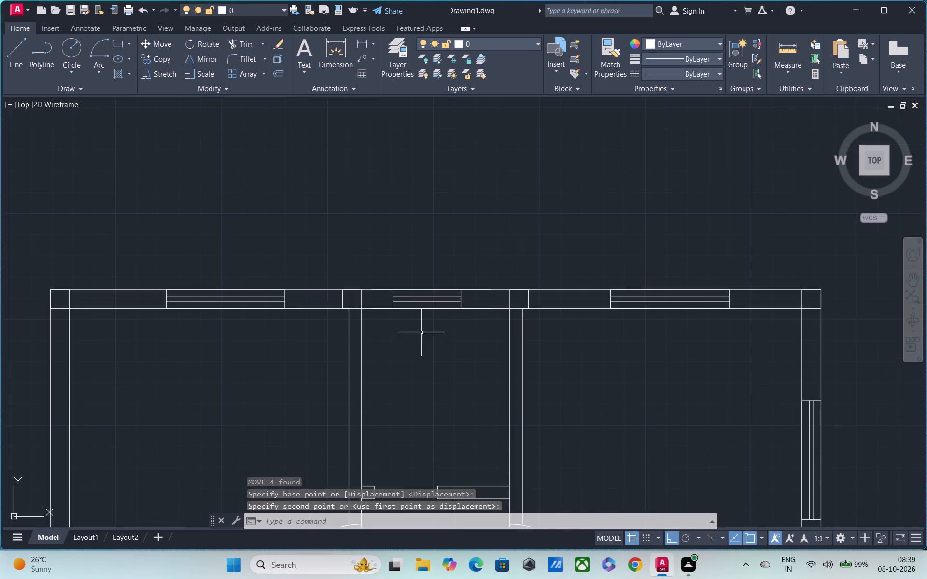
click(374, 275)
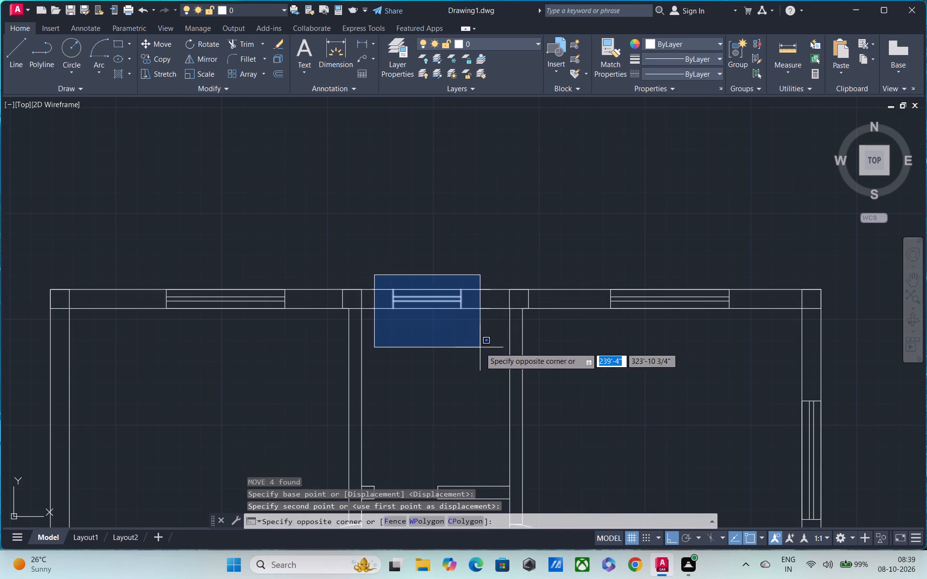
click(481, 347)
key(m)
key(space)
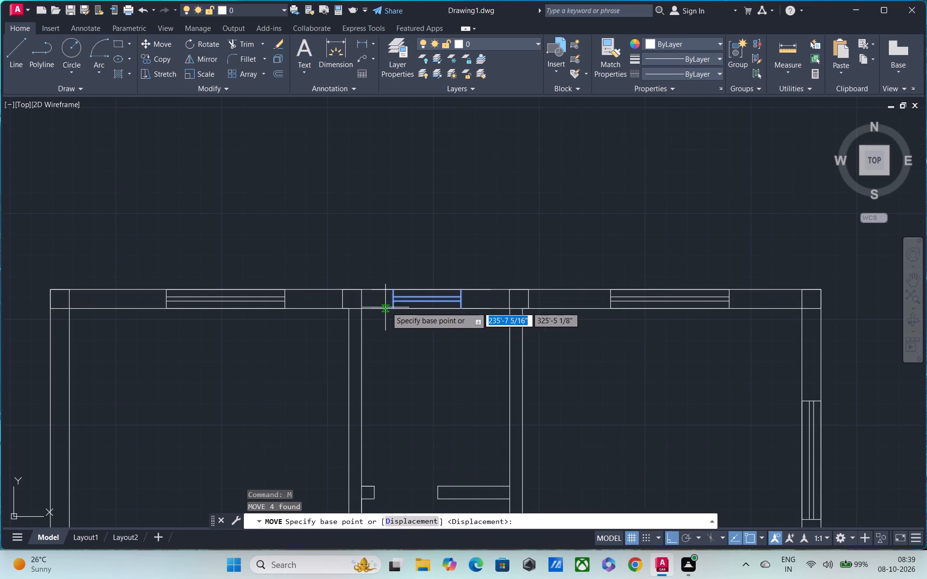
scroll(388, 308, up, 1)
click(396, 308)
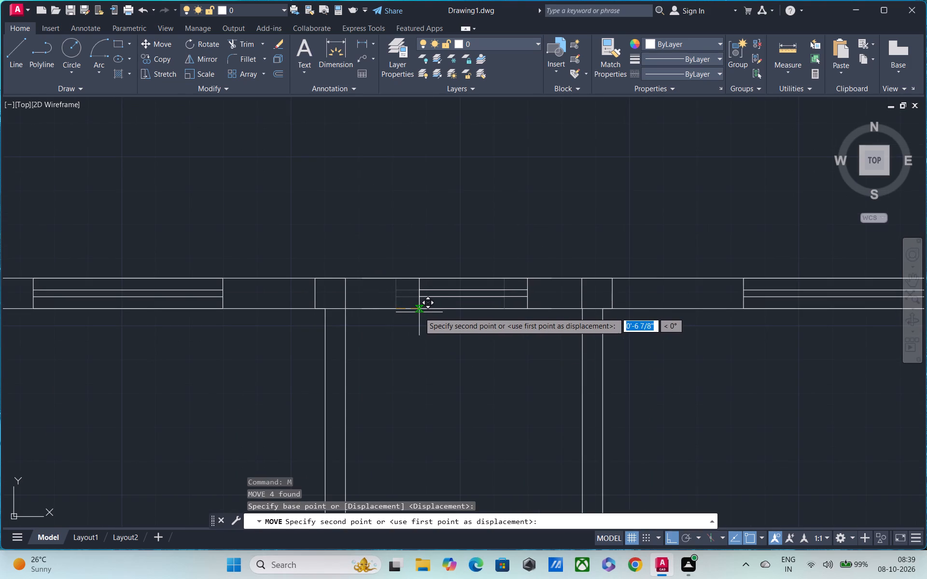
click(419, 312)
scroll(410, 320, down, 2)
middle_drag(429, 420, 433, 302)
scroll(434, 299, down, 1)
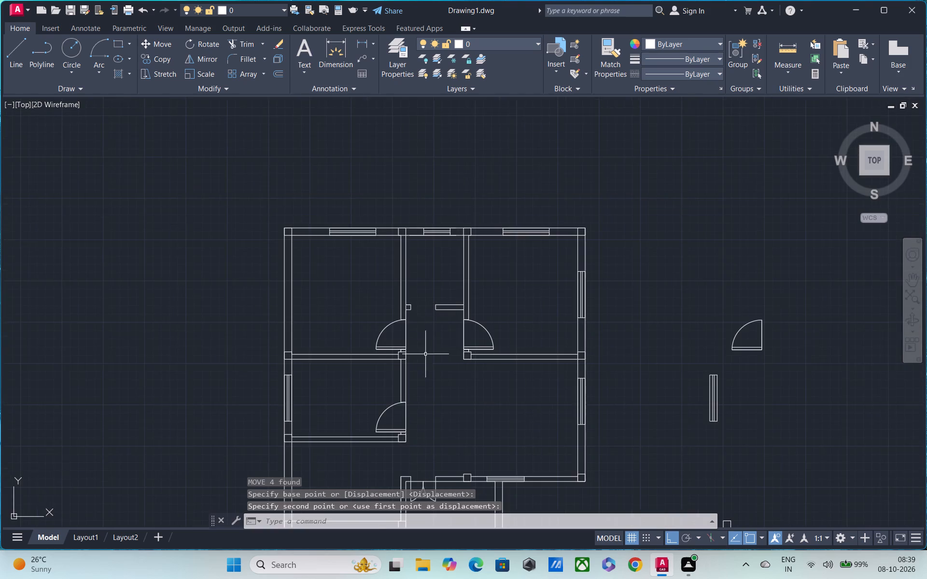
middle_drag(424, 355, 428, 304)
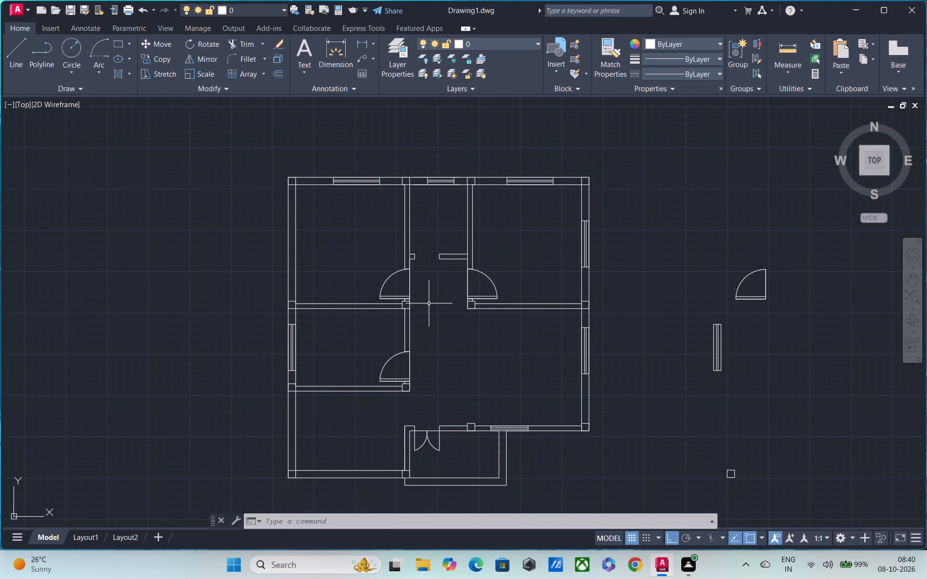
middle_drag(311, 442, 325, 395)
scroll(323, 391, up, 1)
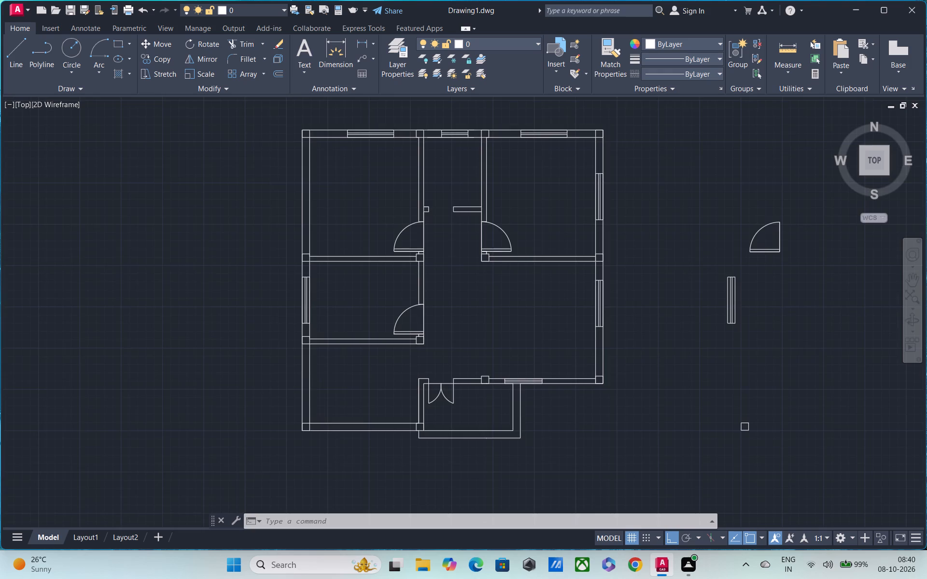
Offset the left wall's inner line 3' into the bottom-left room to mark the stair landing edge.
middle_drag(323, 390, 335, 362)
scroll(328, 376, up, 2)
scroll(327, 377, down, 1)
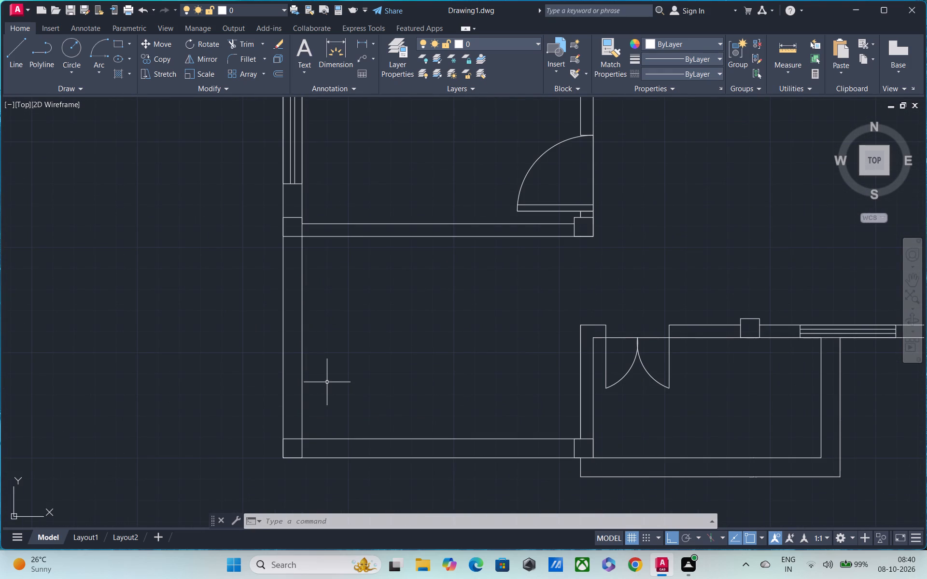
text(O)
key(space)
text(3')
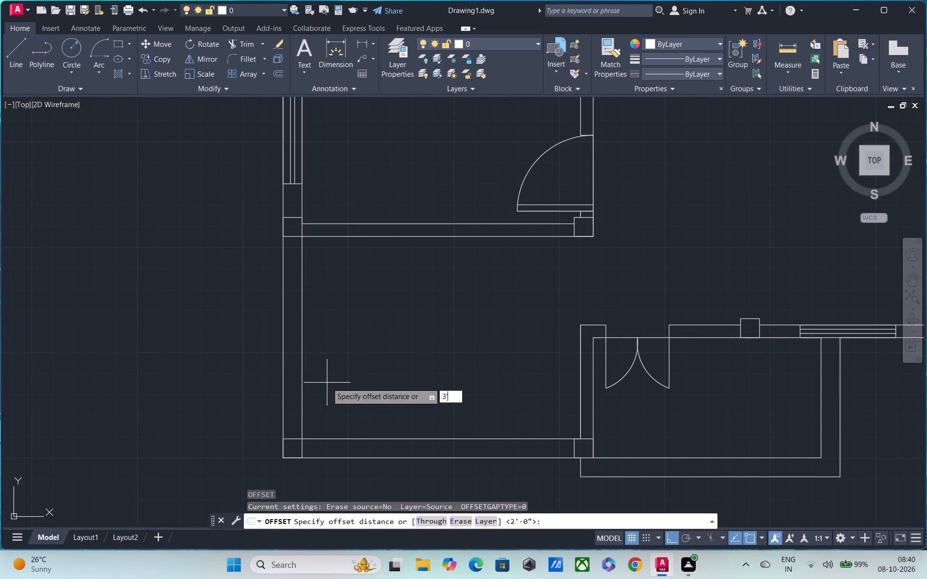
key(Return)
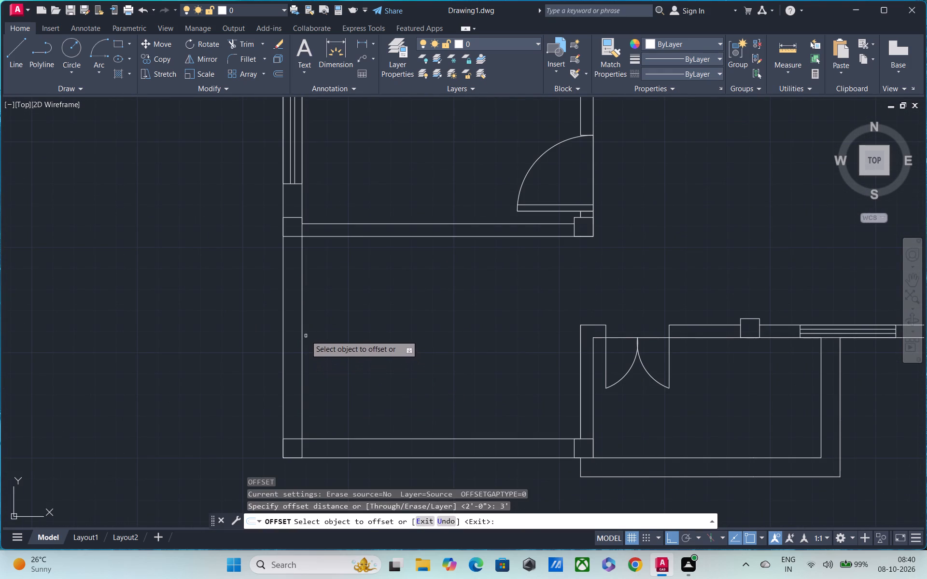
click(301, 325)
click(323, 339)
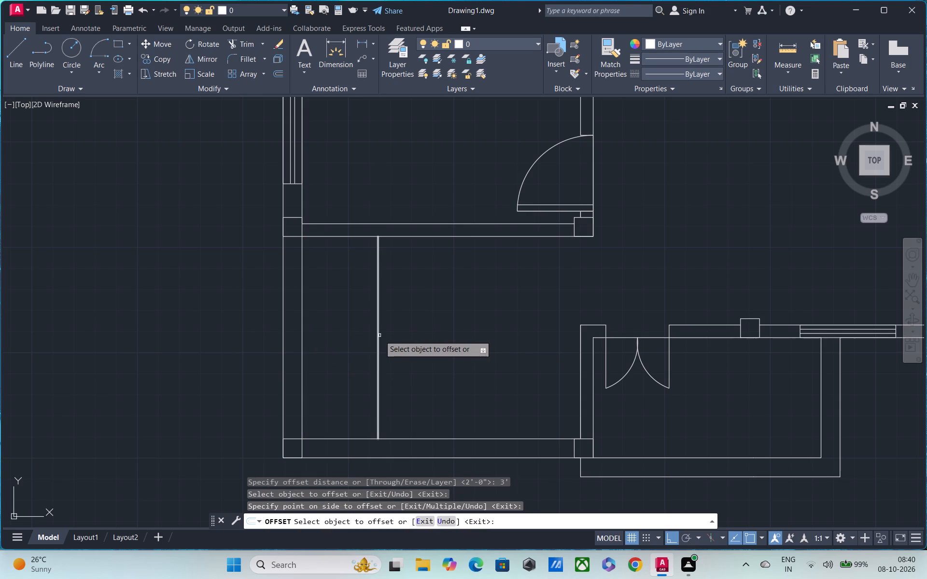
click(379, 335)
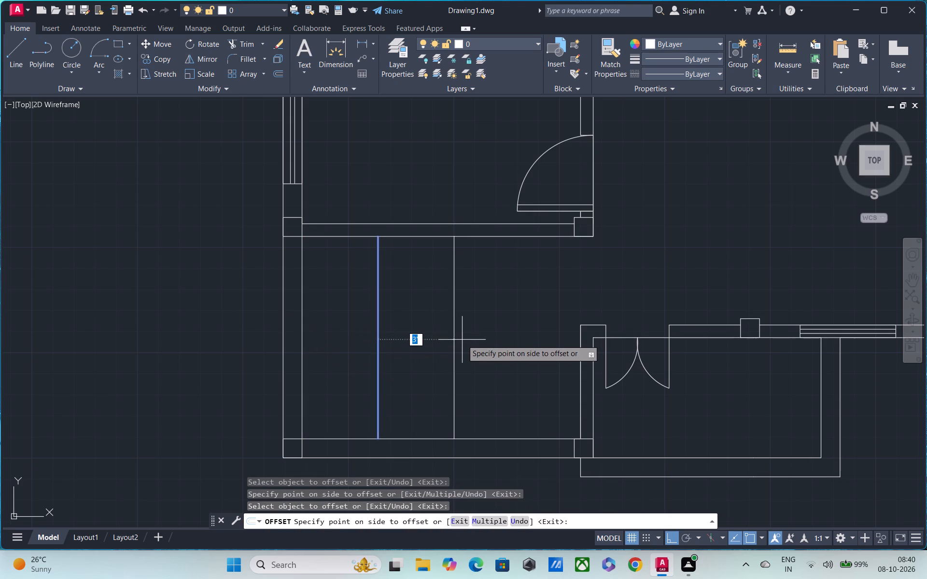
key(Escape)
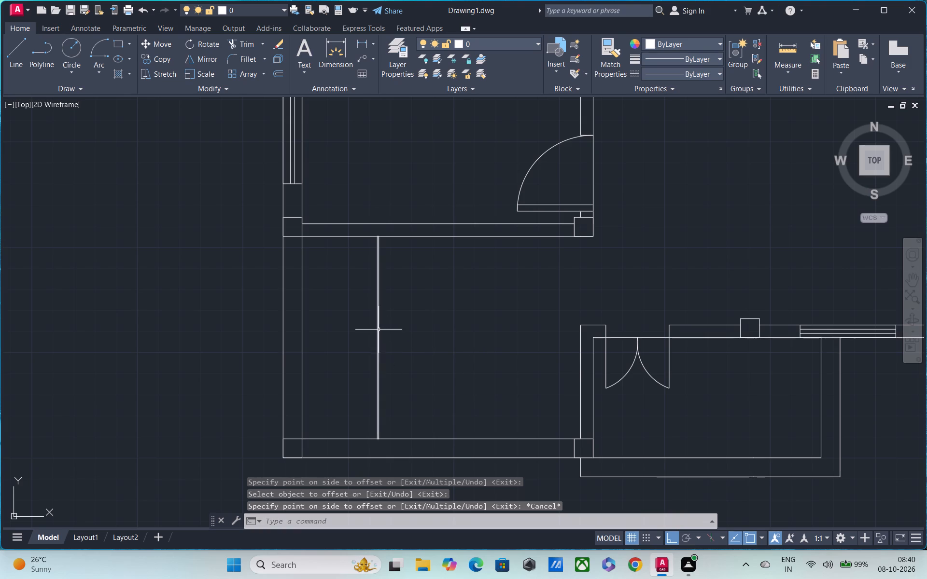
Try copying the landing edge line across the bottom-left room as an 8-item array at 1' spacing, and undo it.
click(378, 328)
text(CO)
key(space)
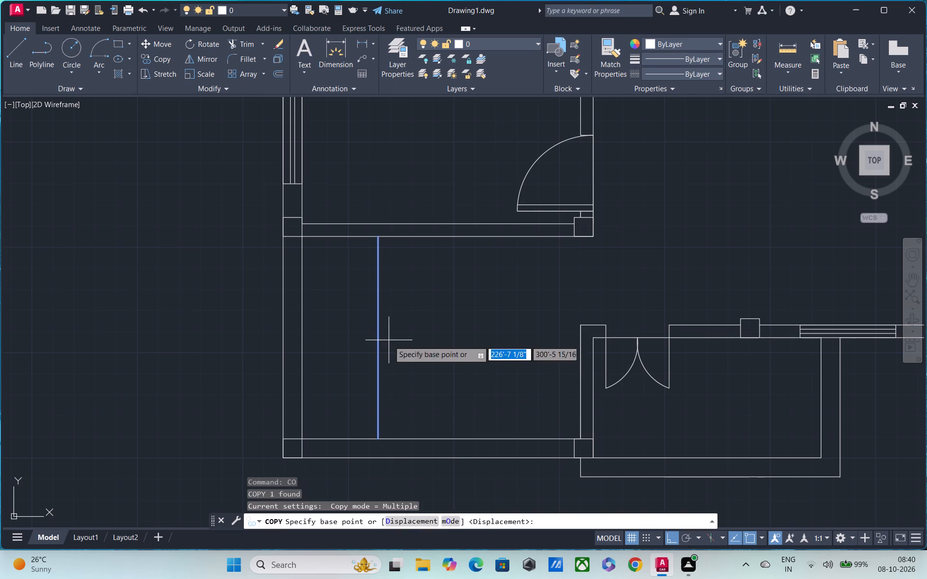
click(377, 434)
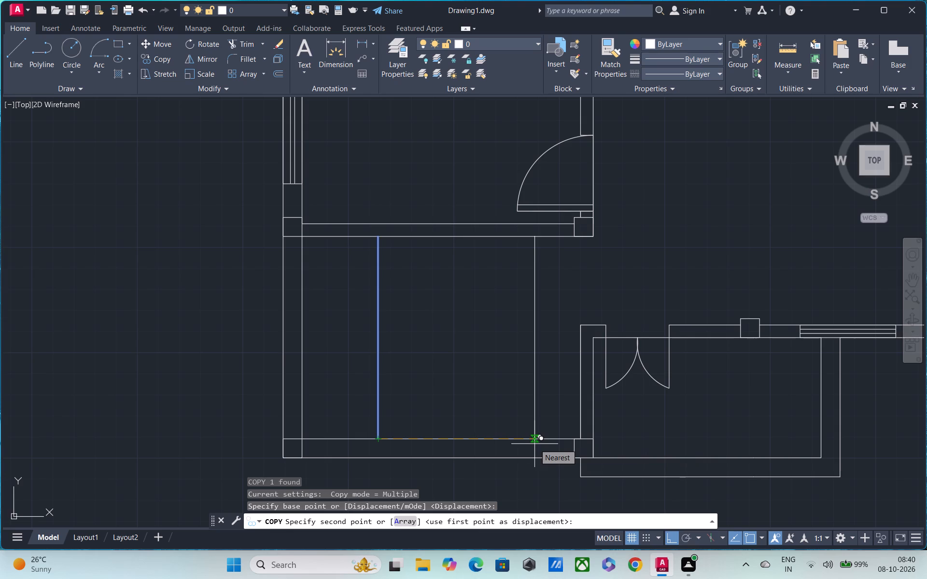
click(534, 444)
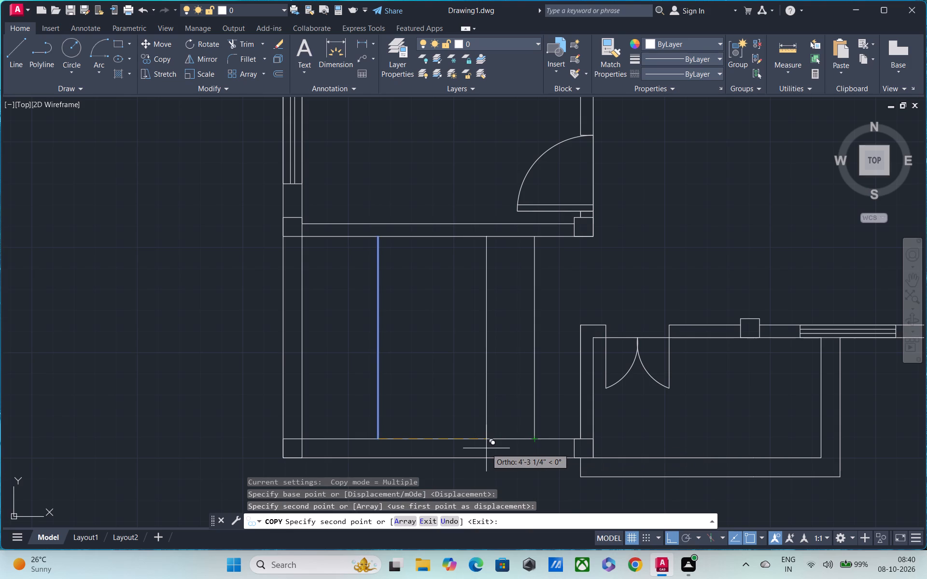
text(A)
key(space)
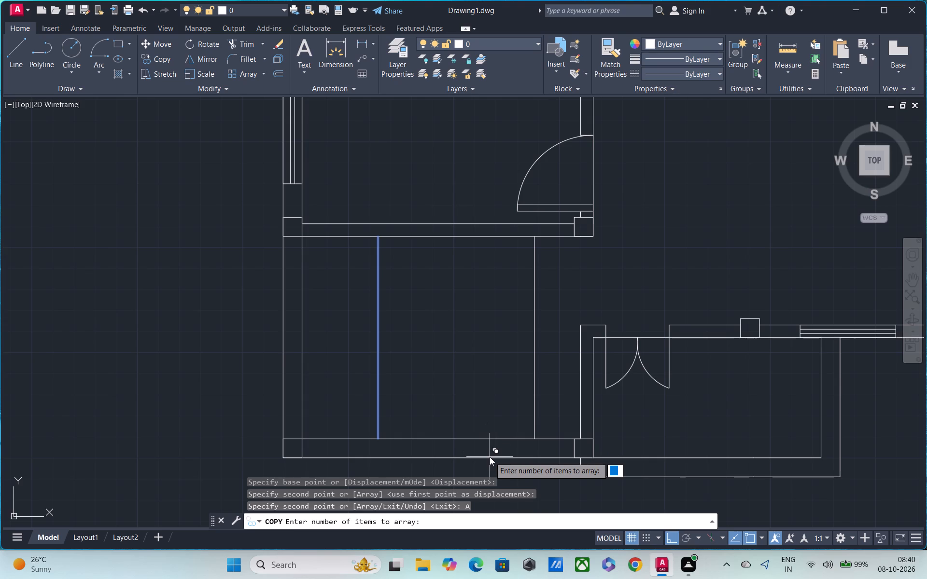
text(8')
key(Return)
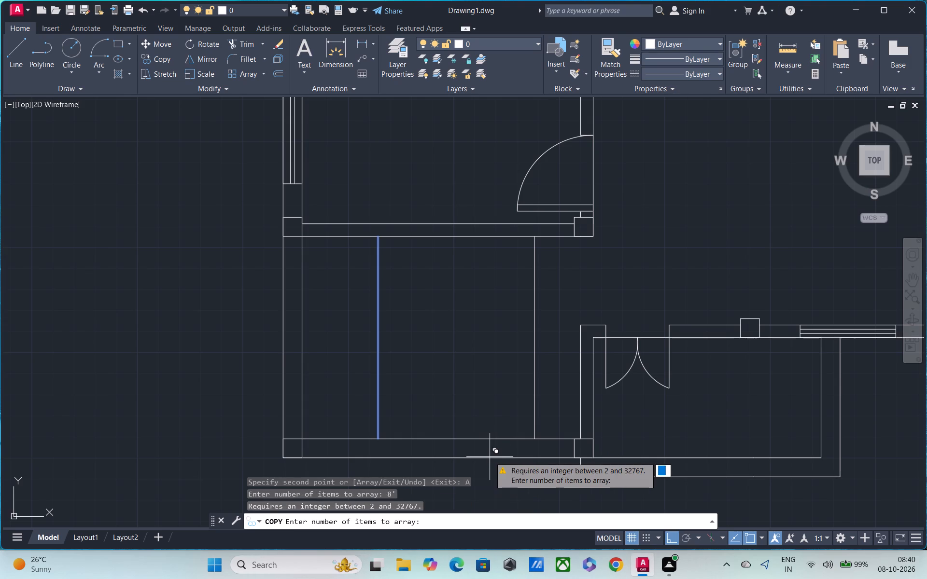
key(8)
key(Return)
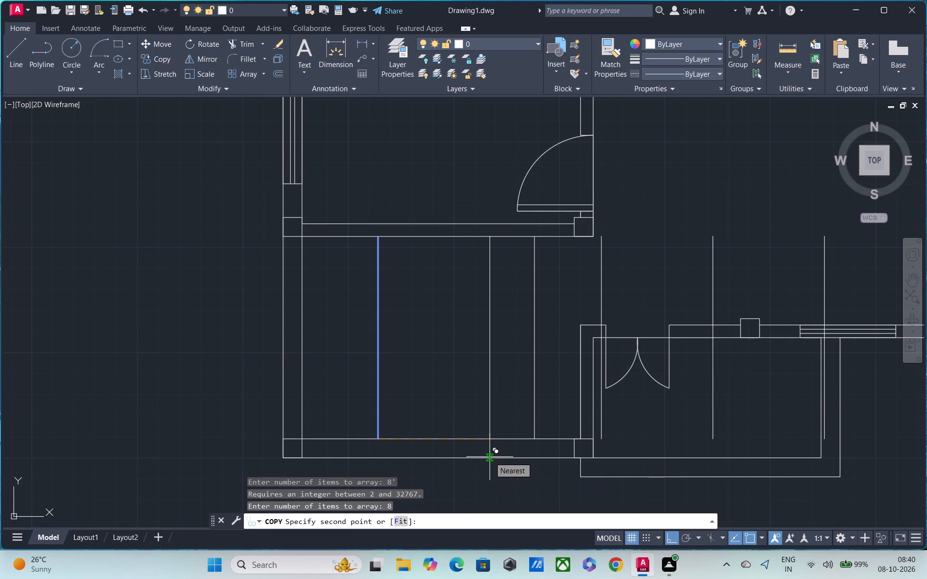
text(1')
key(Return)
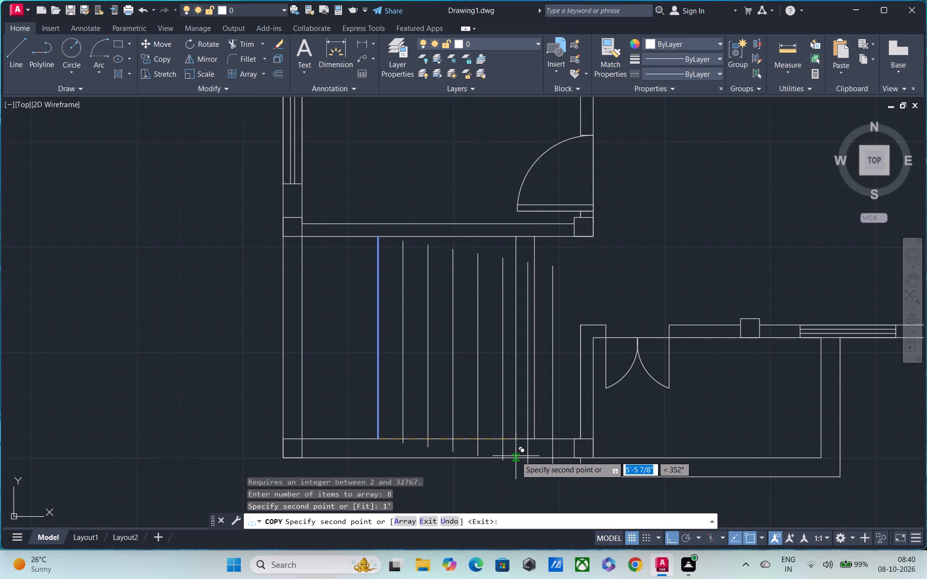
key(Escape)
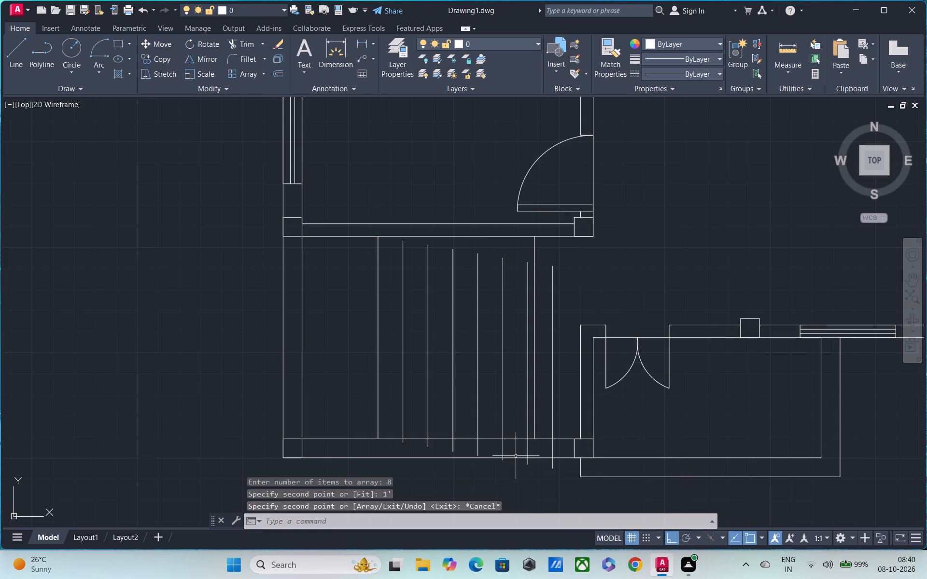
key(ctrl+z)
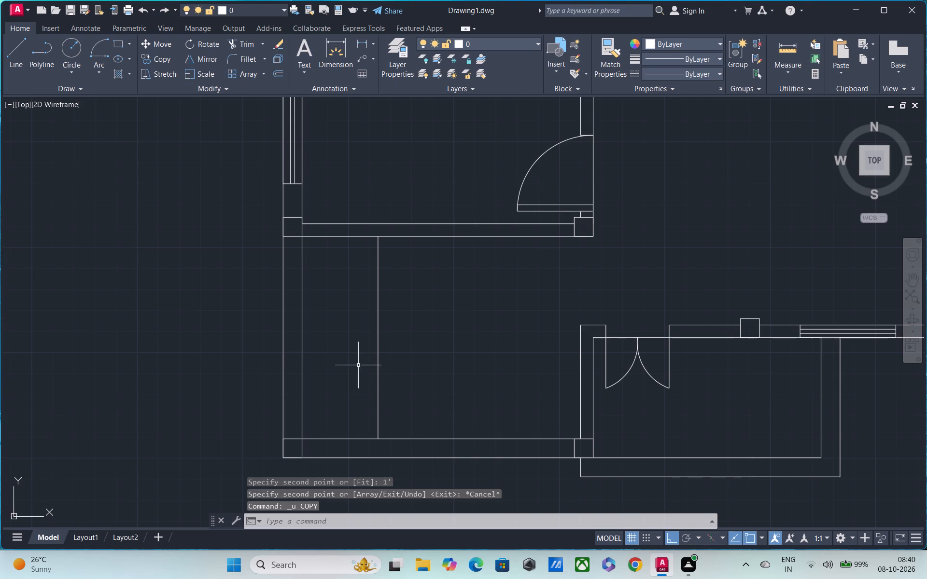
Copy the landing edge line horizontally about 6'-7 5/8" to the right, along the bottom wall's inner edge.
click(377, 352)
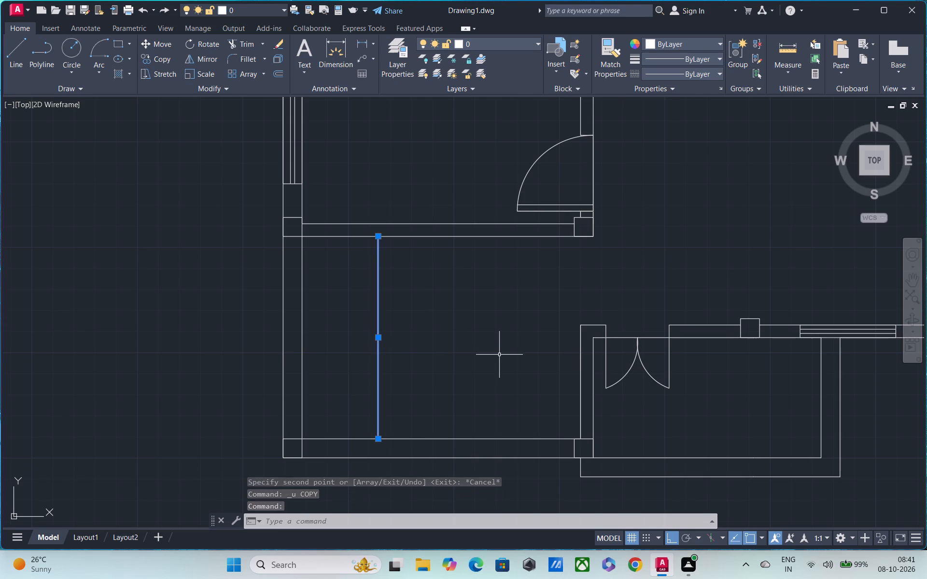
text(CO)
key(space)
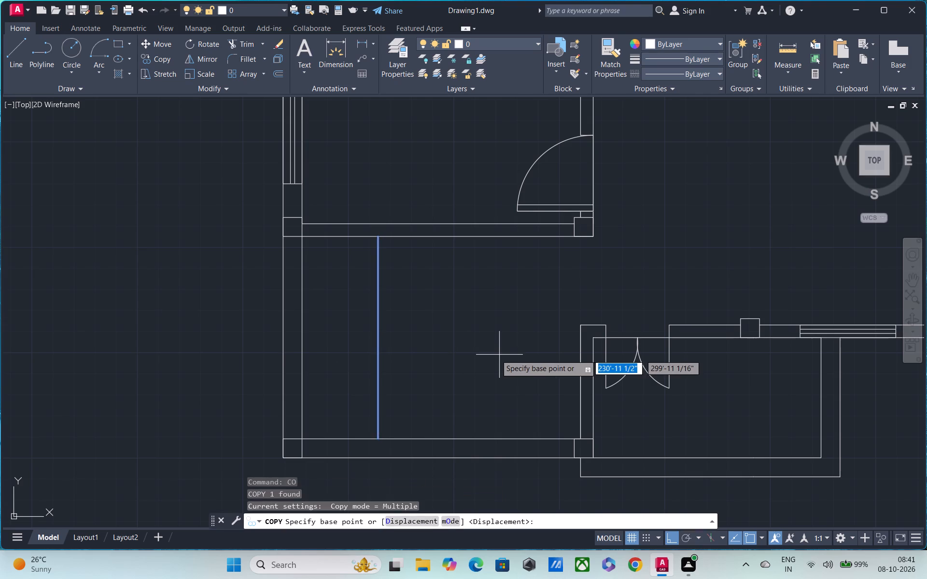
click(378, 433)
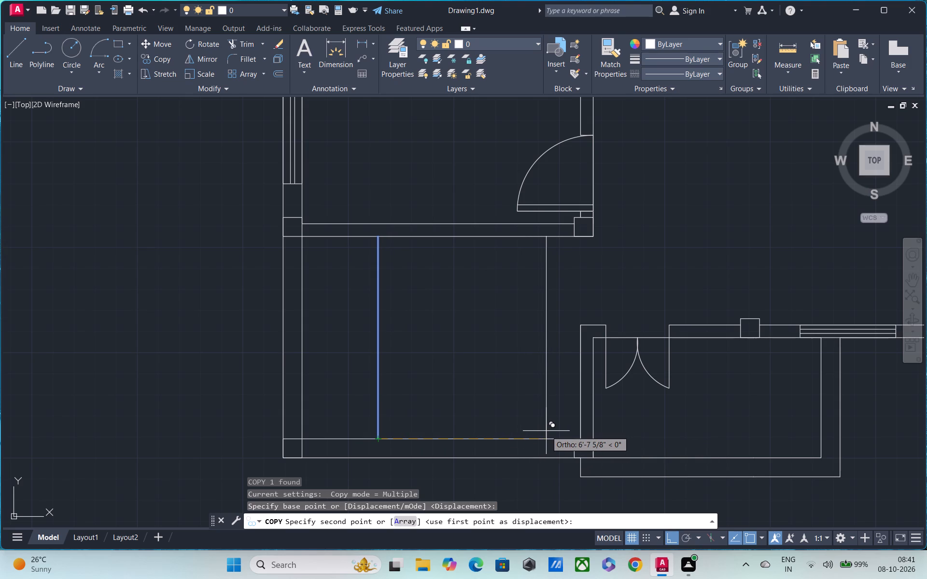
click(546, 431)
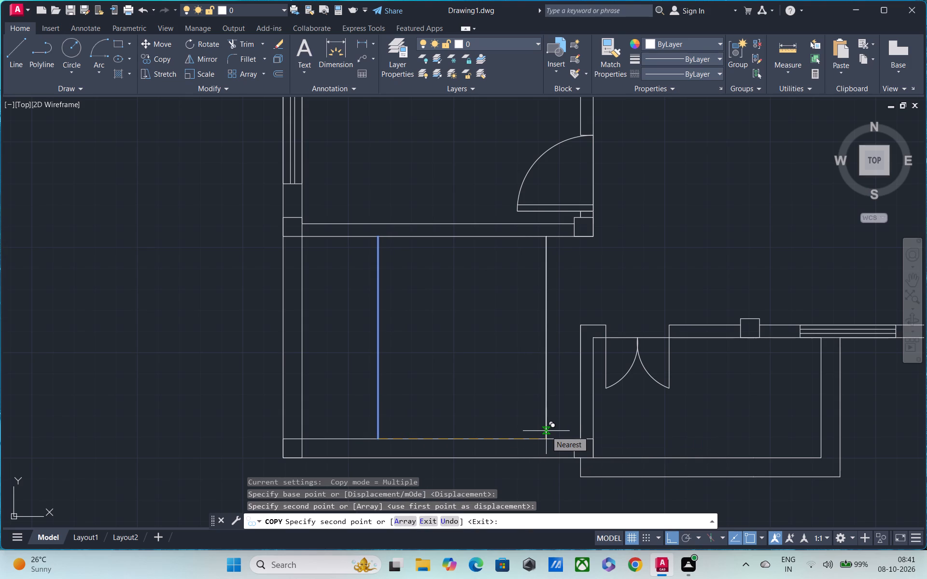
Array the landing edge line to the right as 8 items spaced 10" apart to form the stair treads.
text(A)
key(space)
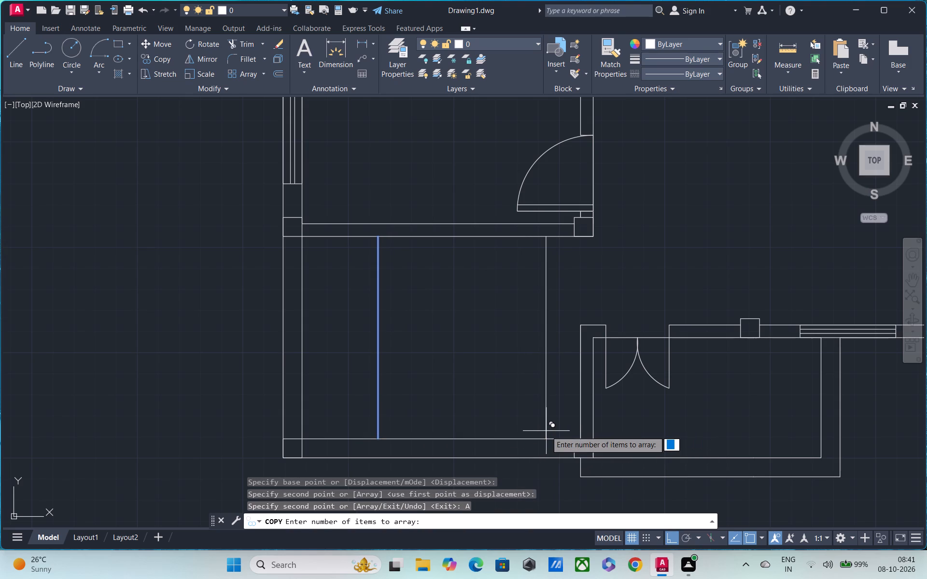
key(8)
key(Return)
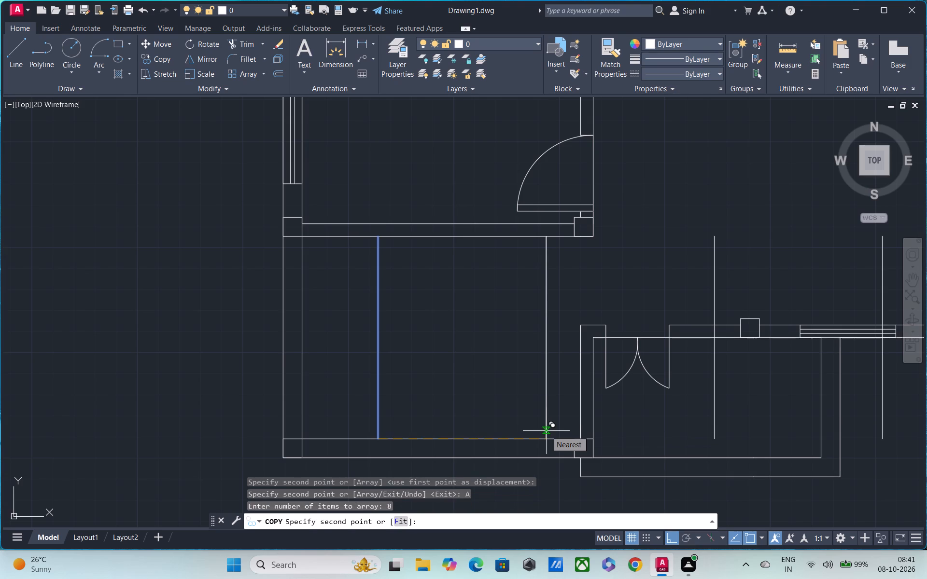
text(10)
key(shift+quotedbl)
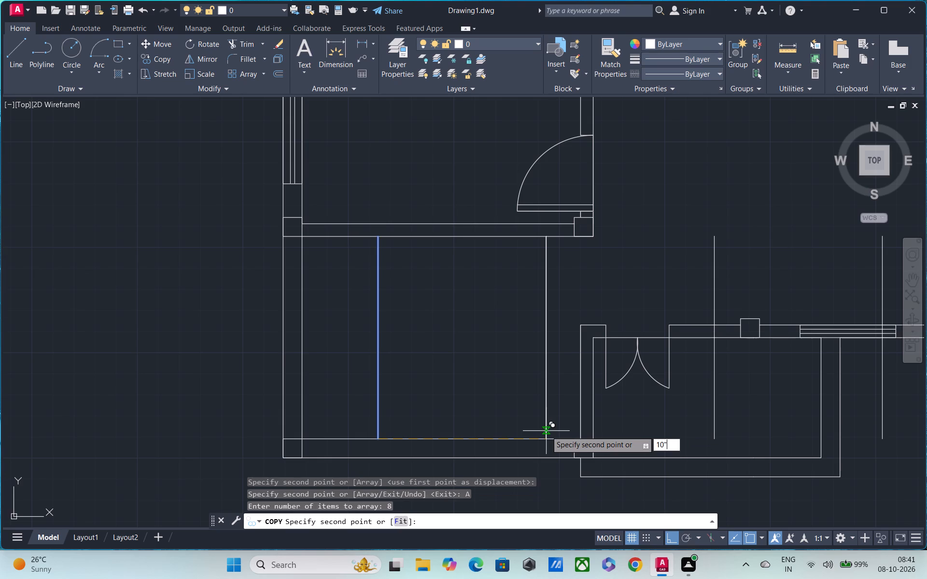
key(Return)
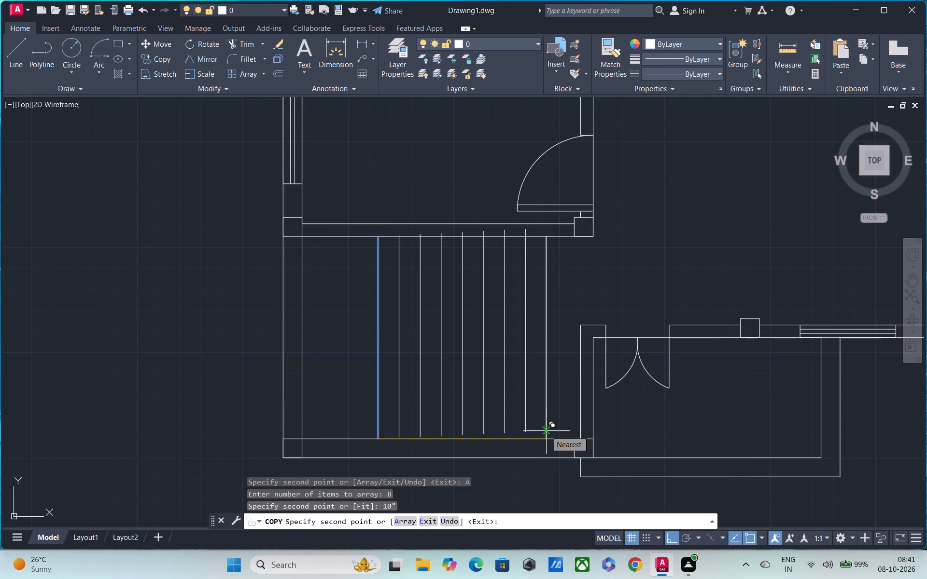
scroll(540, 446, up, 1)
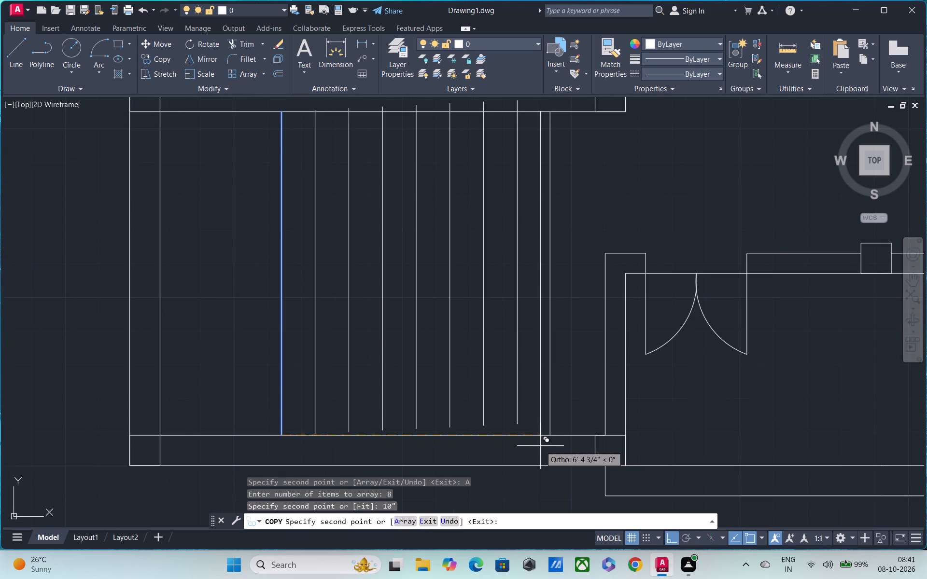
scroll(551, 438, down, 1)
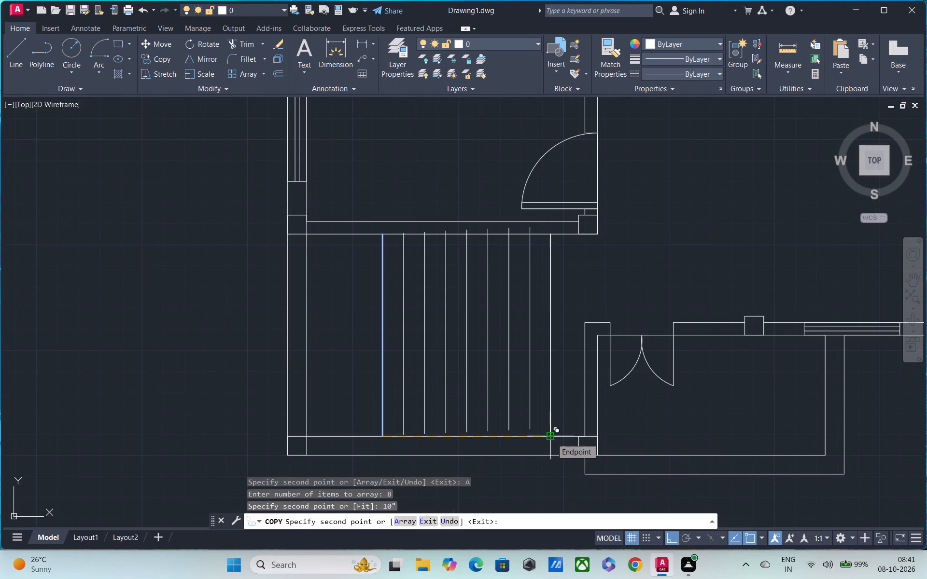
key(space)
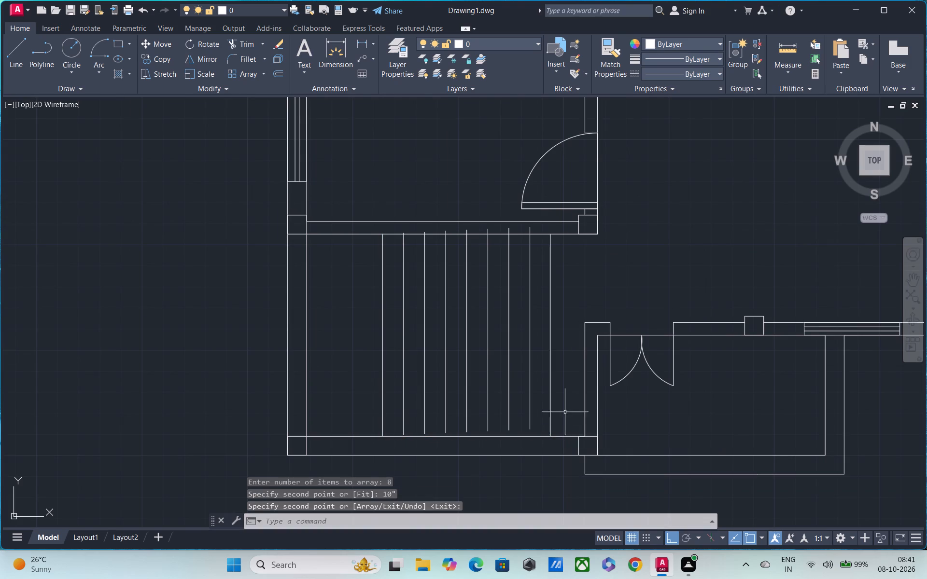
Trim the upper ends of the stair tread lines that stick out past the lower face of the room's upper wall.
scroll(539, 382, down, 1)
middle_drag(539, 392, 537, 485)
scroll(467, 407, up, 2)
text(TR)
key(space)
scroll(452, 396, up, 2)
middle_drag(489, 368, 464, 450)
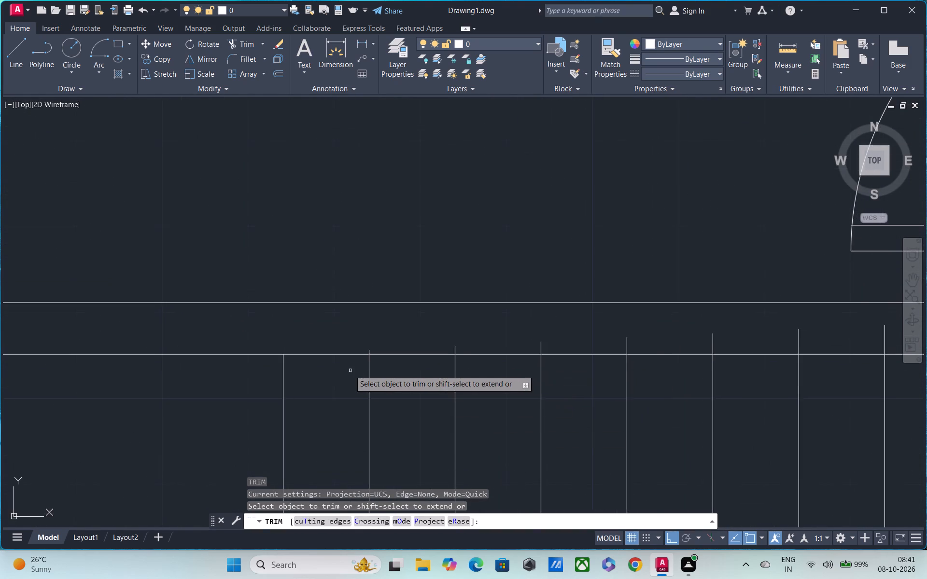
scroll(350, 370, up, 4)
drag(374, 335, 633, 342)
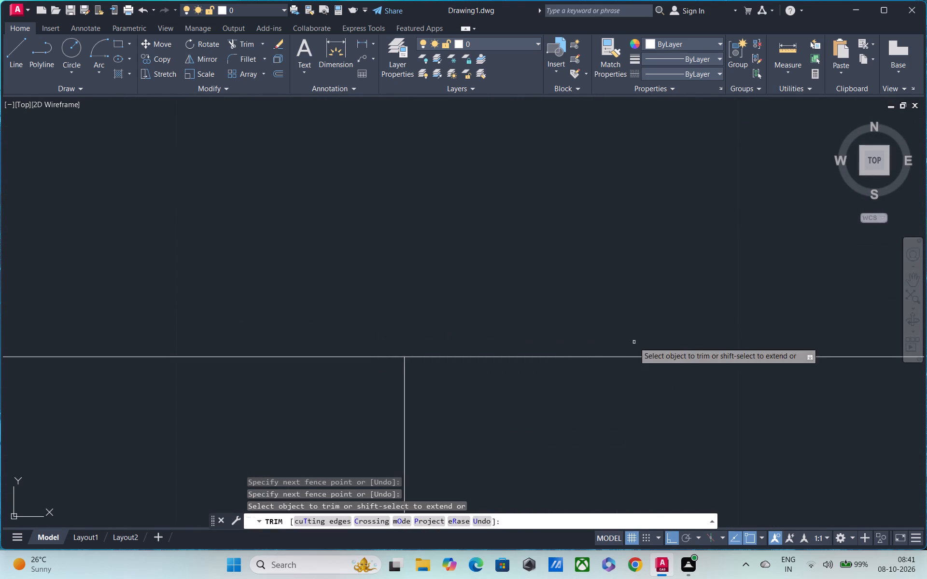
scroll(634, 342, down, 3)
middle_drag(631, 333, 365, 293)
drag(404, 294, 594, 303)
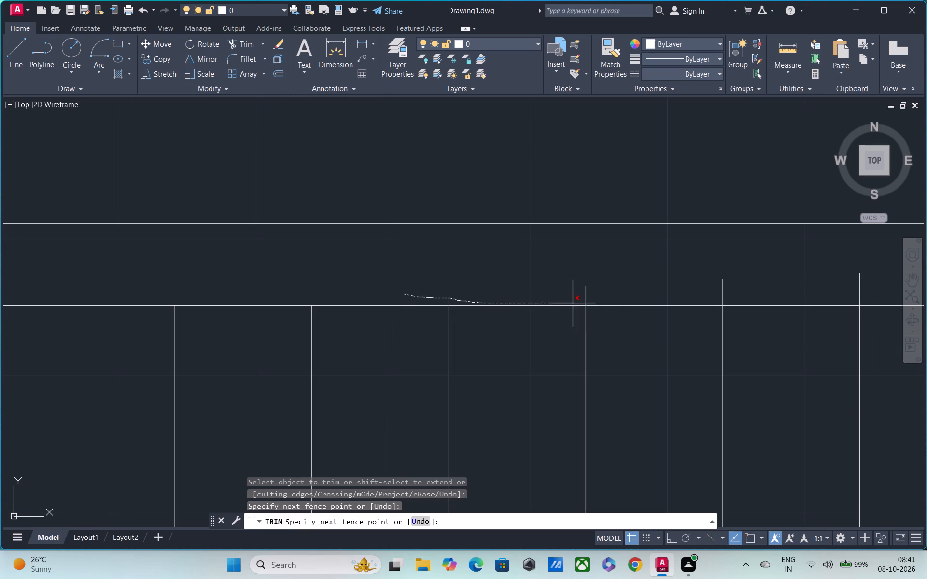
drag(594, 303, 874, 299)
scroll(873, 298, down, 1)
middle_drag(801, 297, 474, 304)
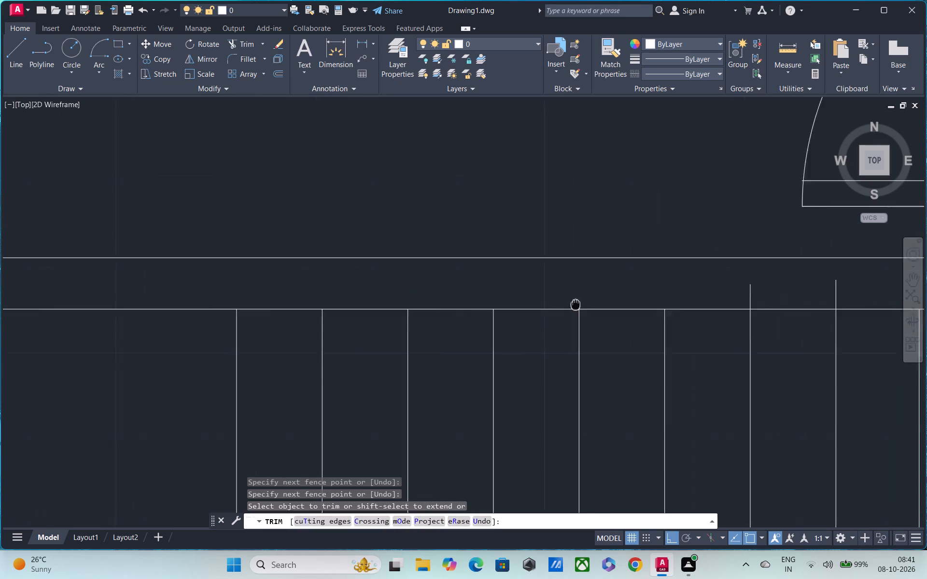
middle_drag(474, 304, 229, 288)
drag(254, 282, 493, 288)
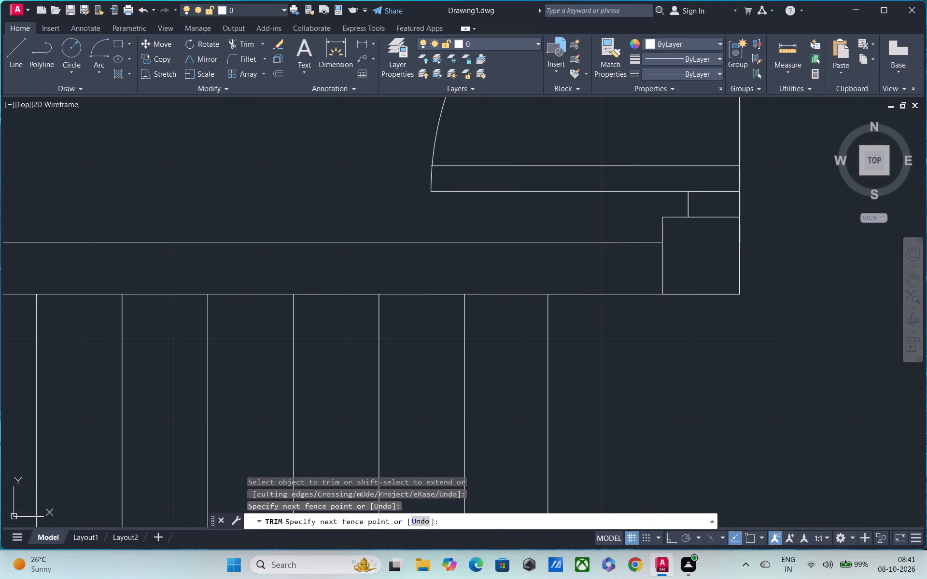
scroll(504, 282, down, 3)
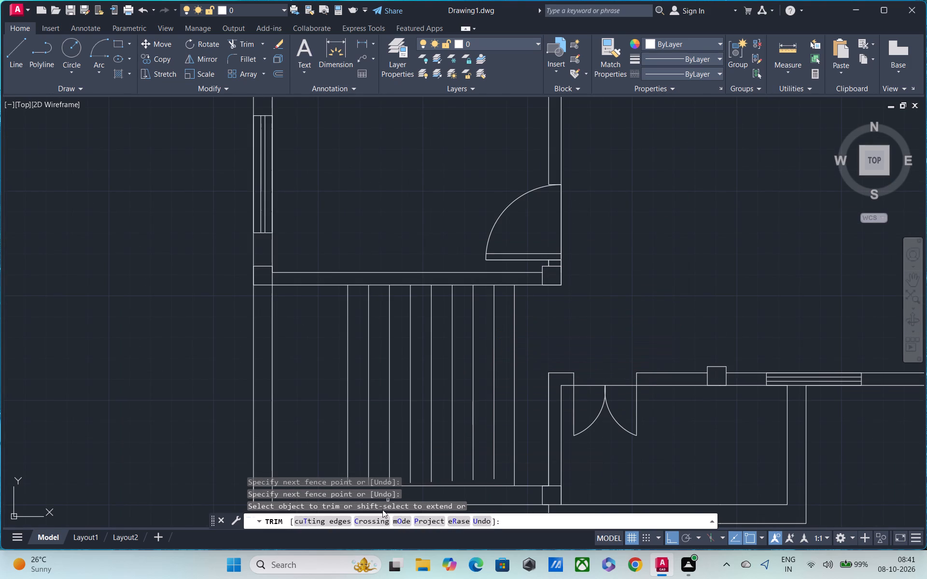
key(Escape)
Draw a short vertical line closing the gap between the second stair tread line's lower end and the bottom wall's inner edge.
text(L)
key(space)
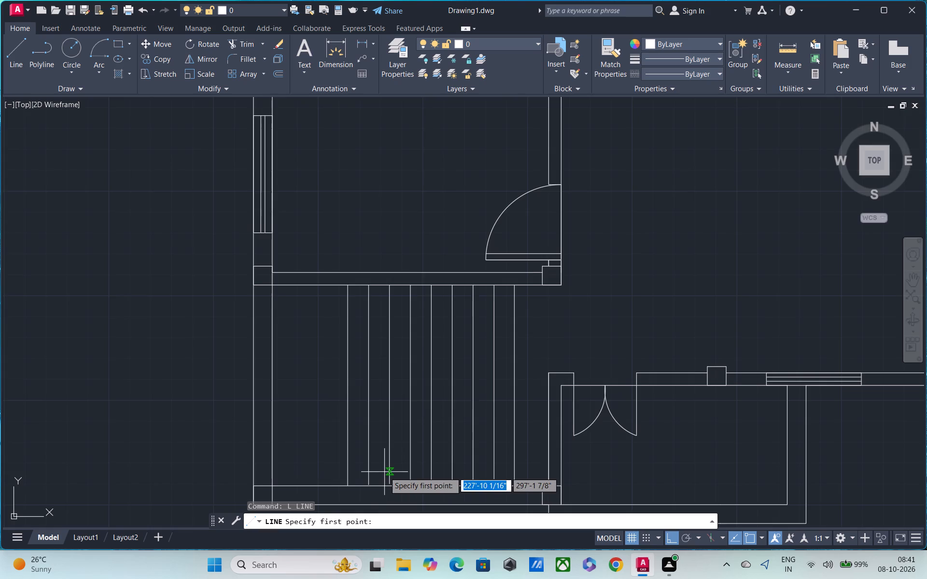
middle_drag(385, 471, 478, 289)
scroll(478, 303, up, 2)
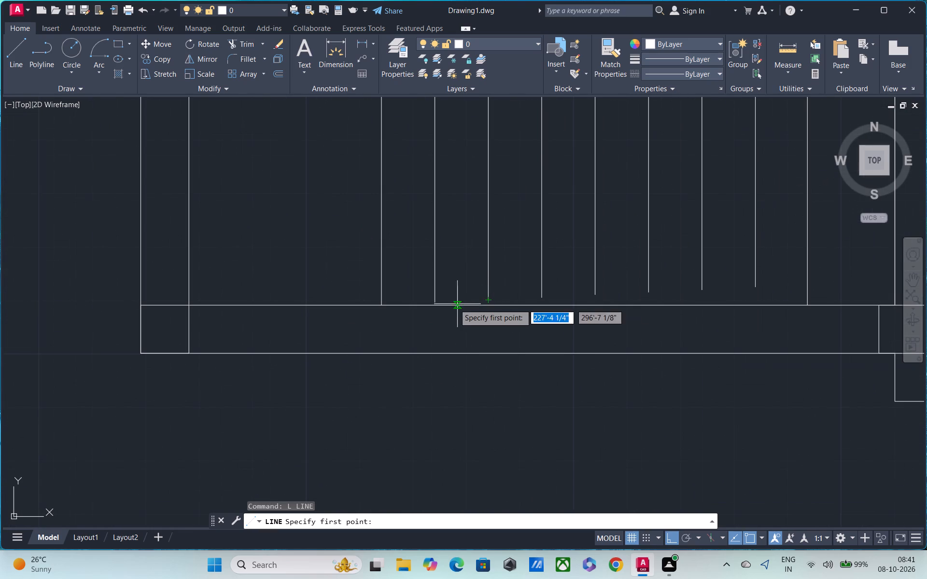
scroll(445, 303, up, 2)
click(418, 301)
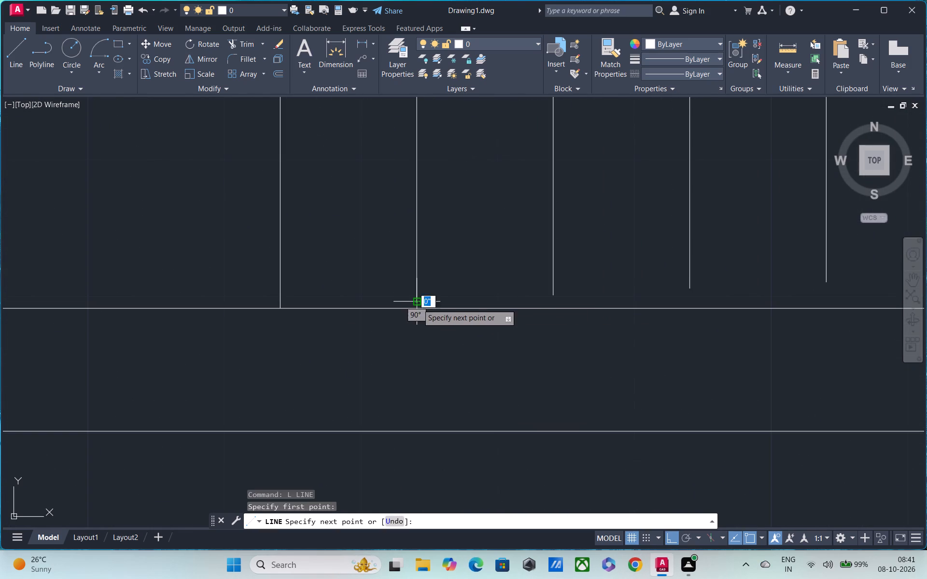
click(418, 307)
key(Escape)
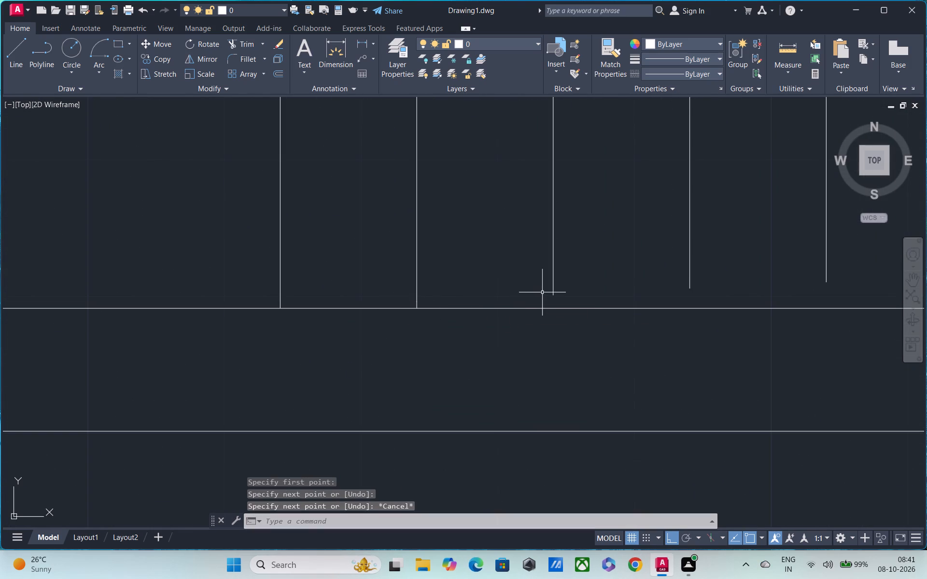
Stretch the lower ends of the third, fourth and fifth stair tread lines down to the bottom wall's inner edge.
click(553, 291)
click(555, 296)
click(557, 307)
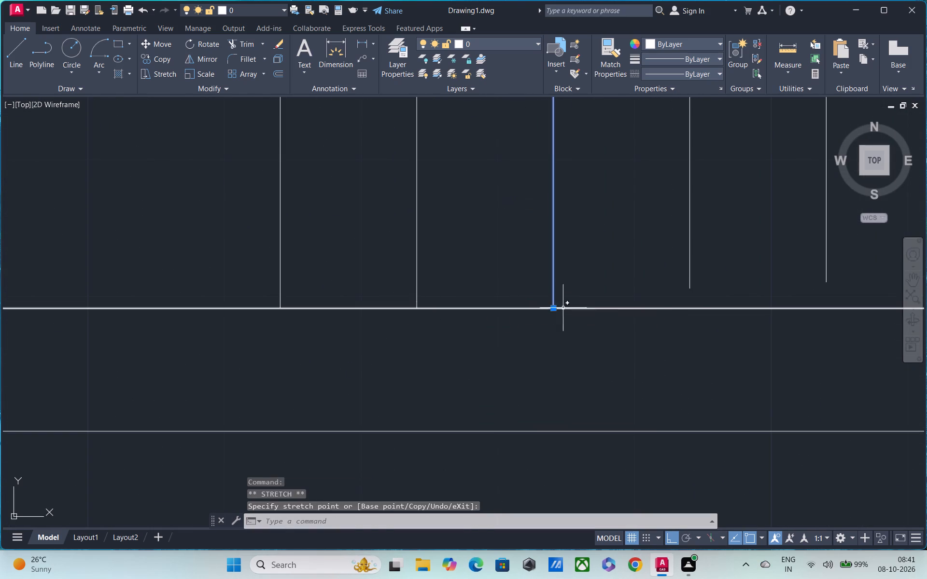
click(692, 287)
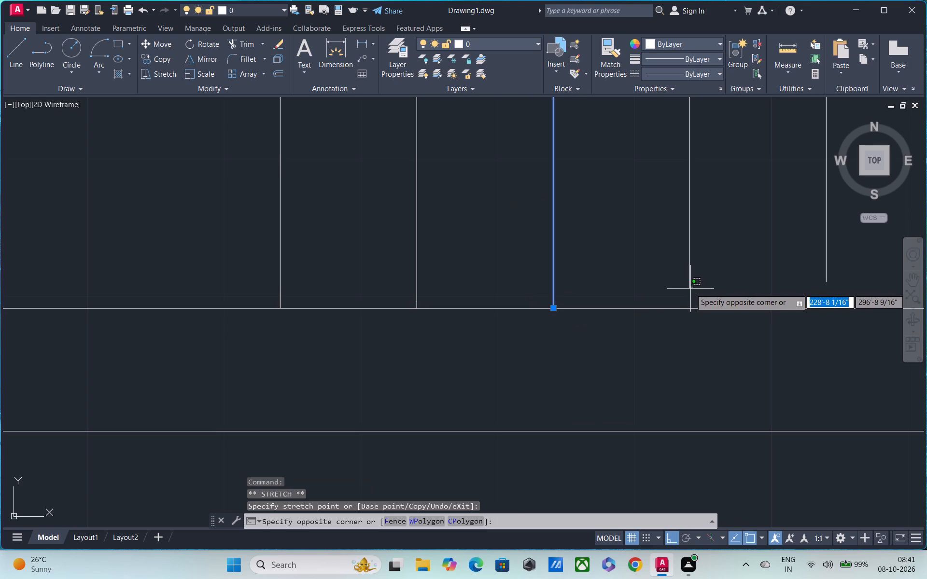
click(690, 289)
click(690, 290)
click(690, 287)
drag(690, 290, 691, 308)
click(692, 311)
middle_drag(776, 309, 653, 308)
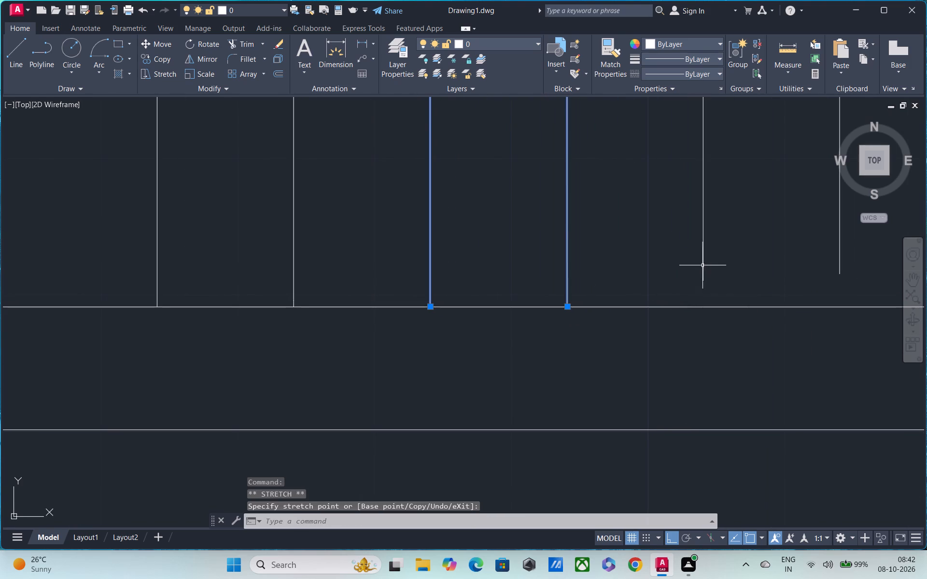
click(704, 265)
drag(703, 281, 703, 289)
click(703, 305)
Stretch the lower ends of the remaining three short stair tread lines down to the bottom wall's inner edge.
middle_drag(828, 293, 603, 295)
click(612, 270)
click(615, 267)
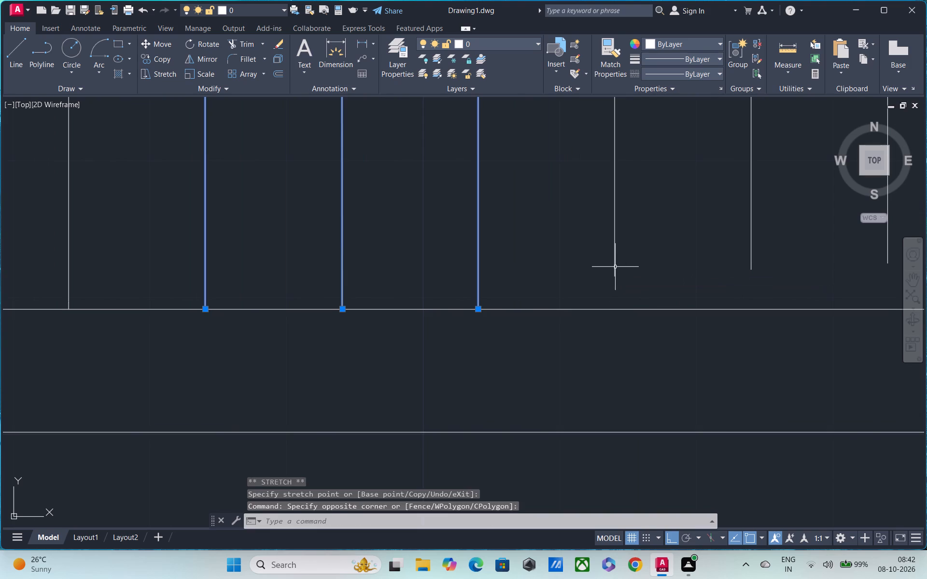
click(615, 267)
click(615, 275)
drag(615, 275, 617, 312)
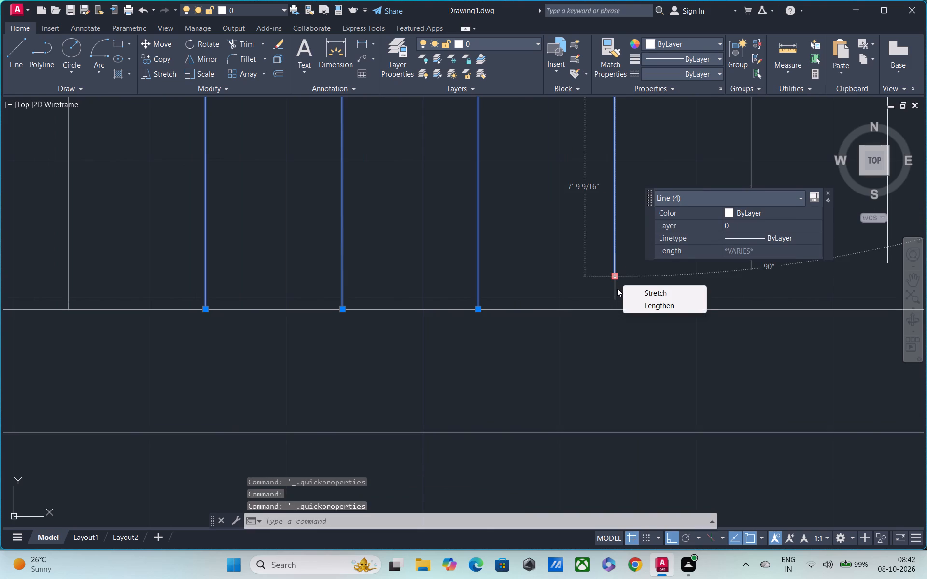
click(616, 277)
click(615, 276)
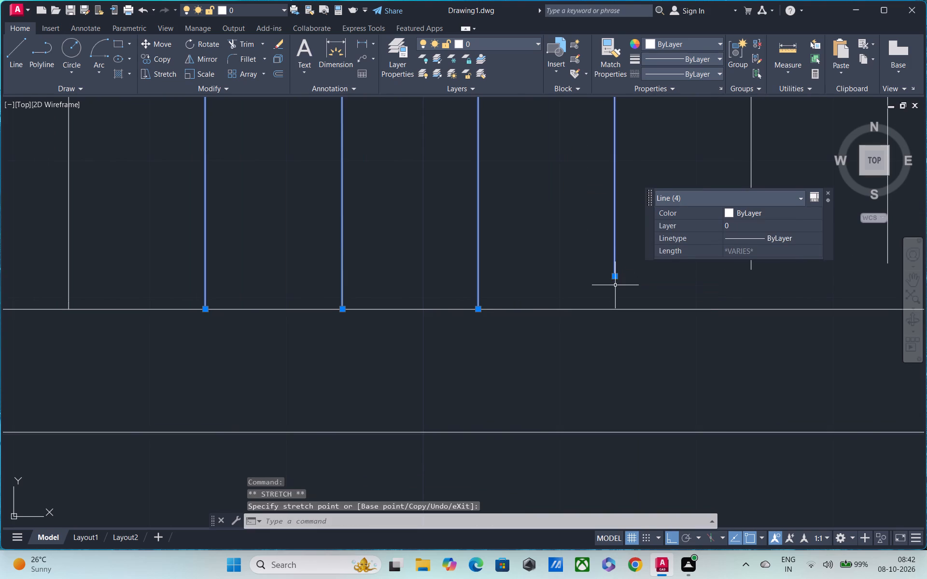
click(615, 277)
click(614, 305)
middle_drag(691, 301, 473, 306)
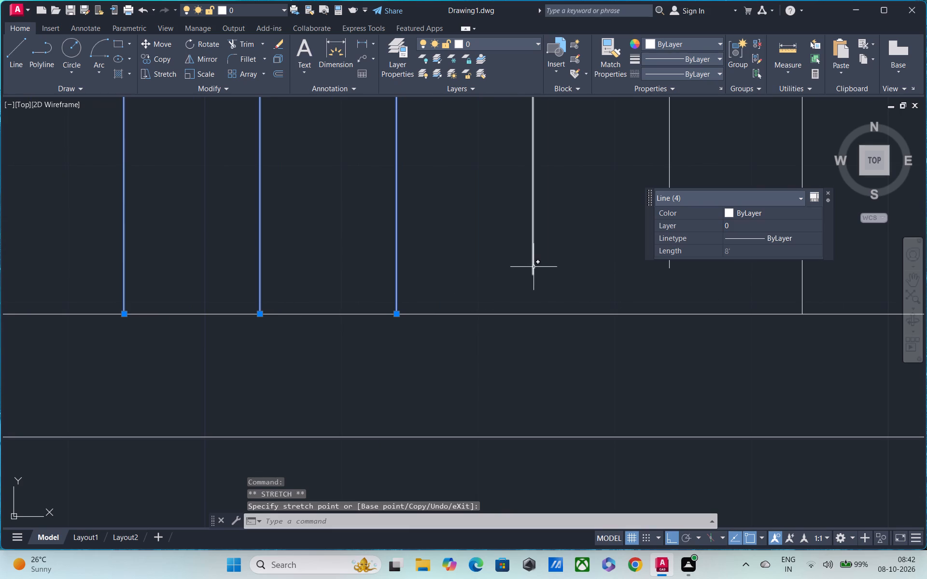
click(534, 266)
click(532, 273)
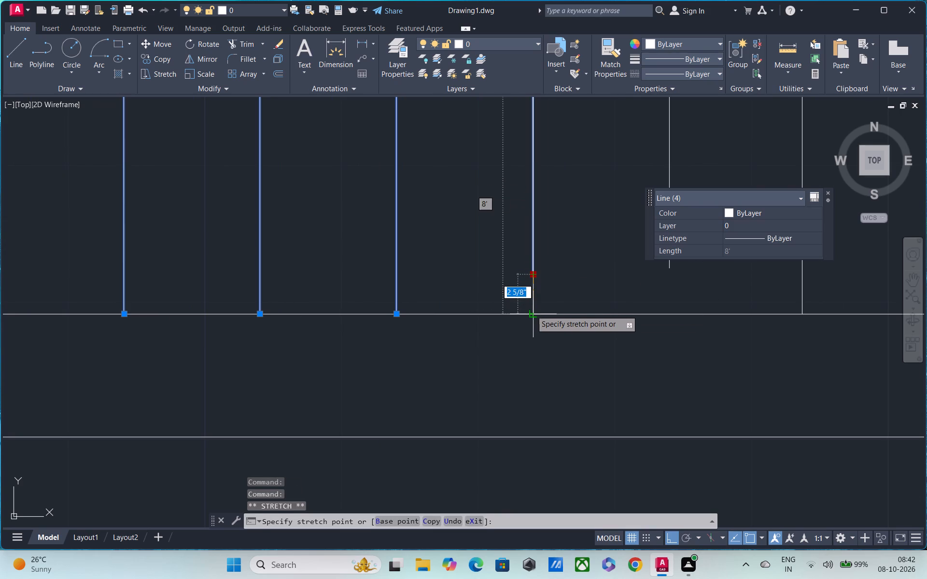
click(531, 312)
middle_drag(599, 308, 435, 314)
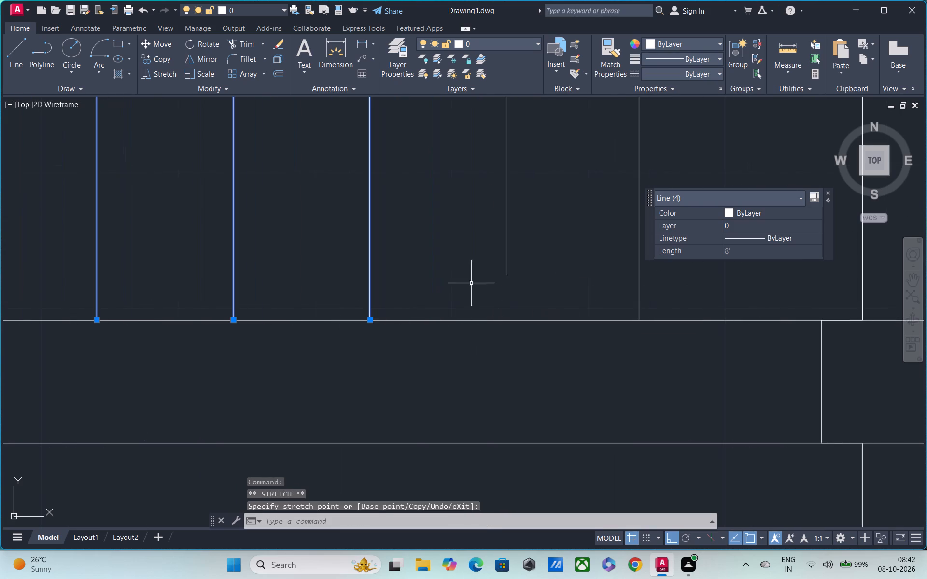
click(507, 262)
click(508, 275)
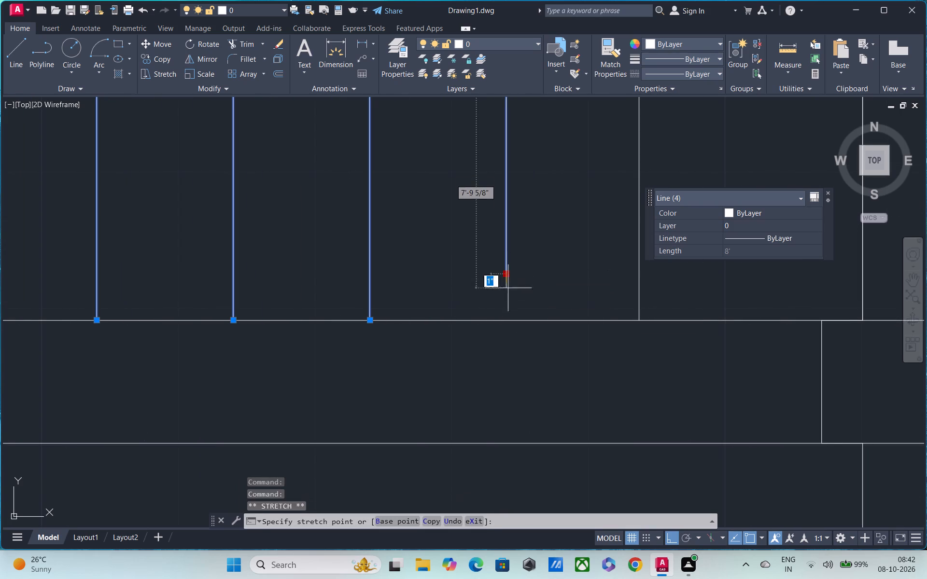
click(508, 320)
key(Escape)
scroll(528, 325, down, 3)
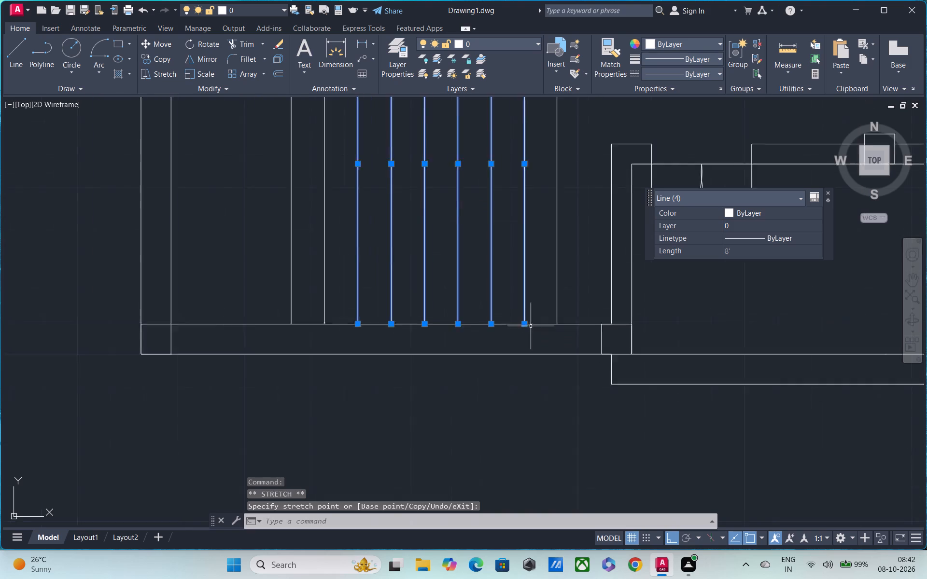
scroll(531, 326, down, 1)
key(Escape)
Offset the upper wall's lower face and the bottom wall's inner edge 3' into the stair room as guide lines.
middle_drag(535, 293, 528, 314)
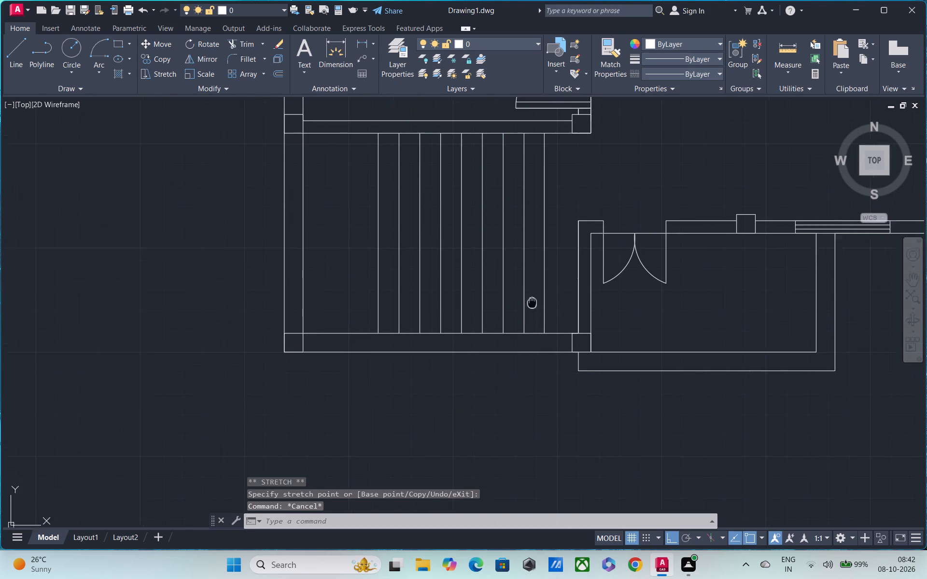
middle_drag(528, 314, 516, 339)
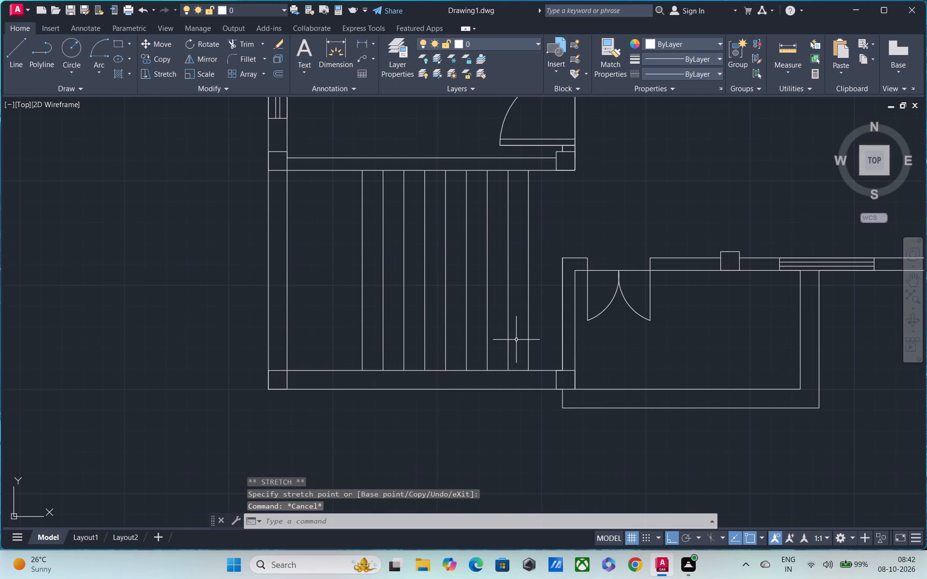
text(O)
key(space)
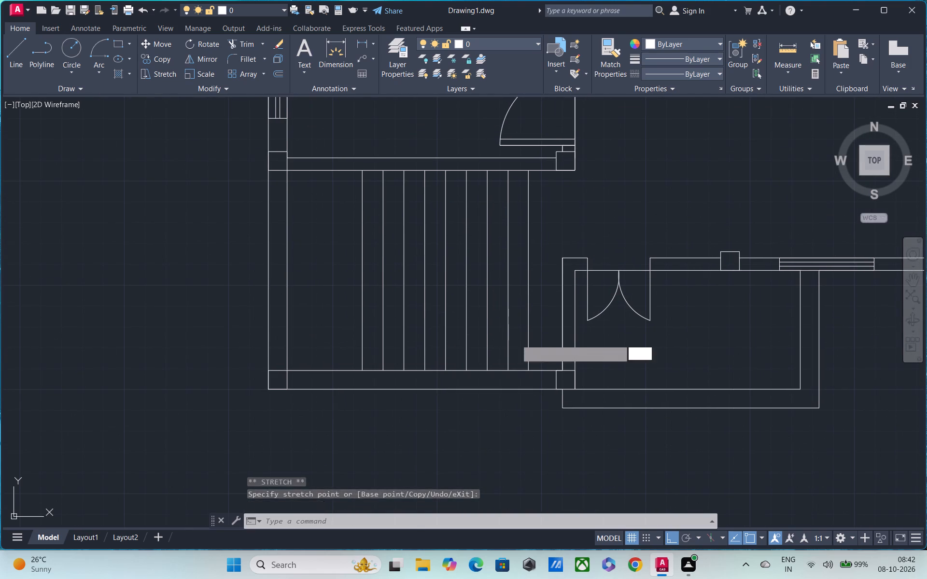
click(438, 172)
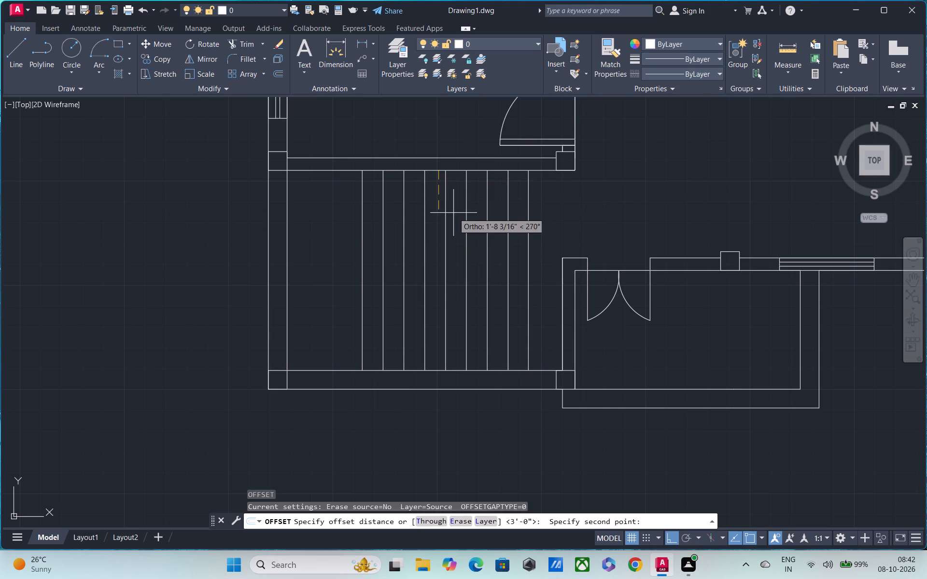
click(453, 213)
click(436, 170)
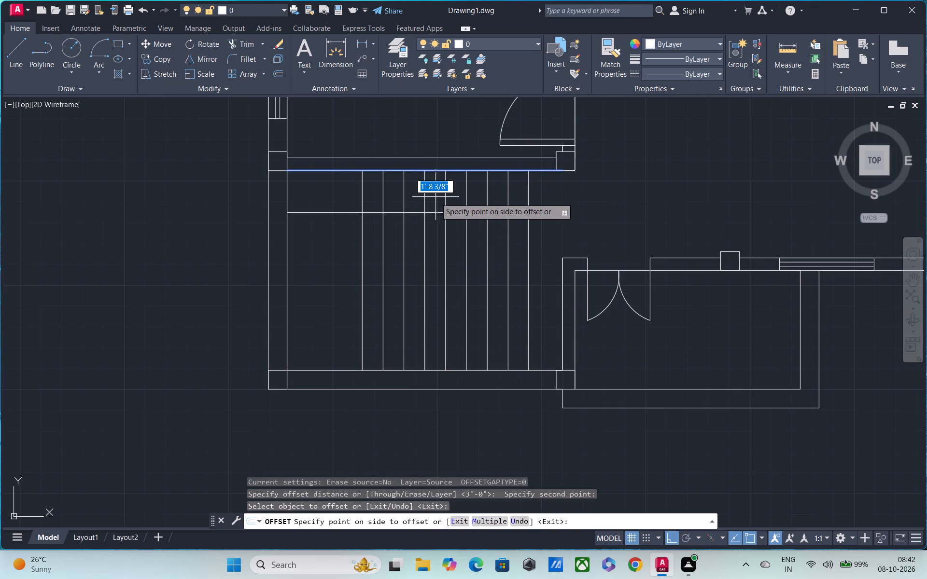
text(3')
key(Return)
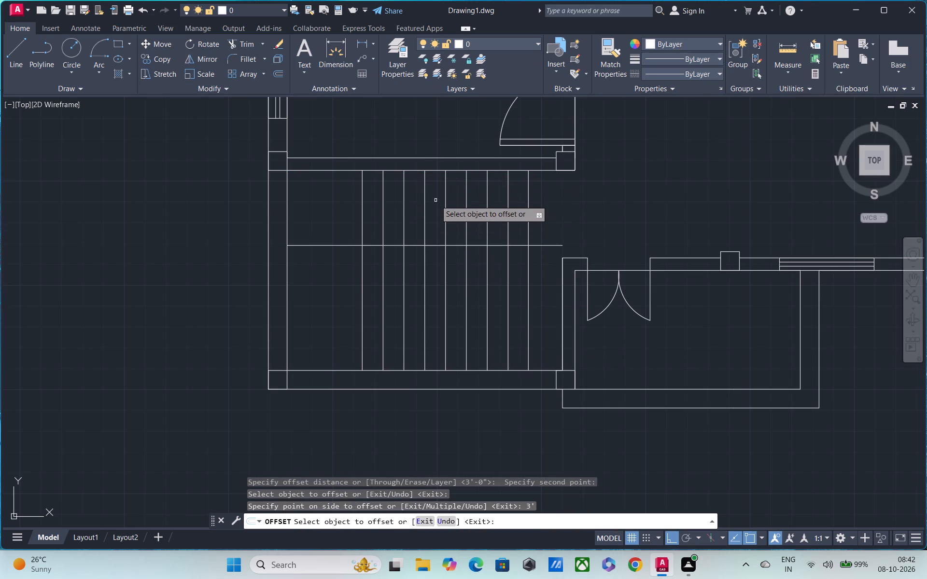
click(438, 370)
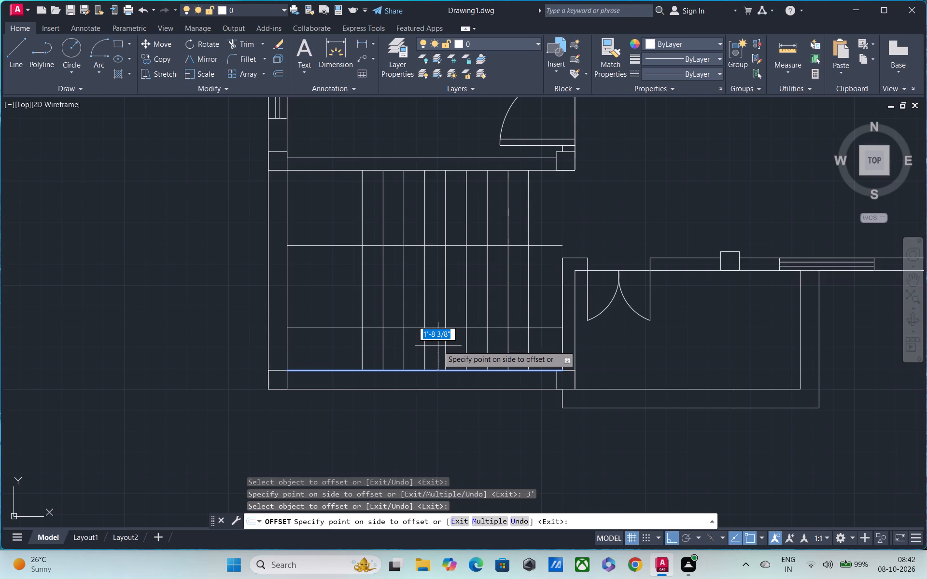
text(3')
key(Return)
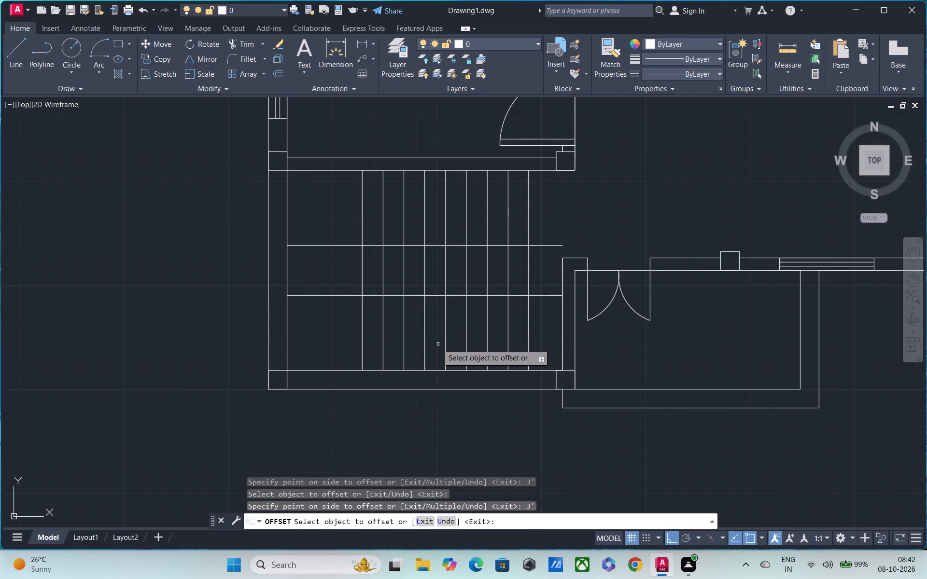
Offset the lower 3' guide line 1' upward to create a centre line across the stair treads.
click(439, 295)
text(1')
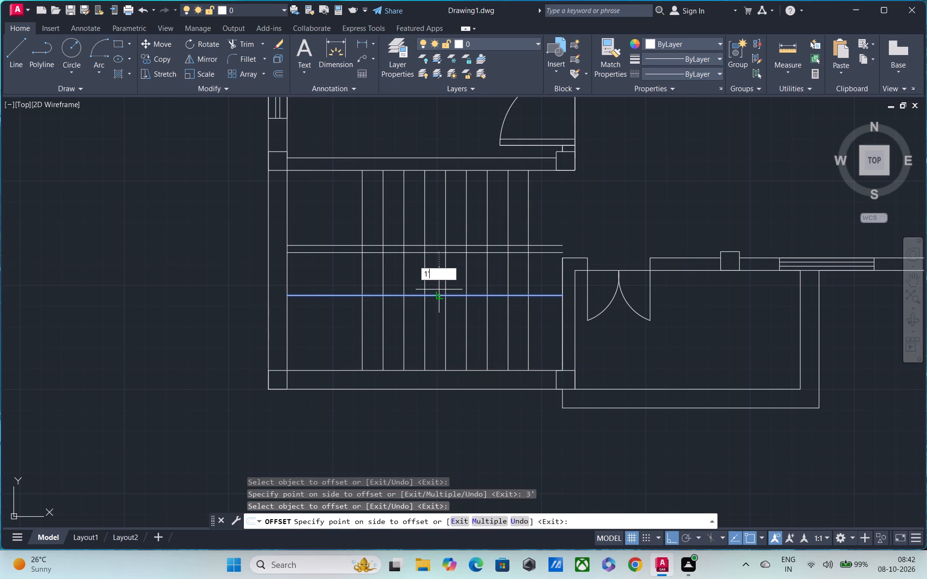
key(Return)
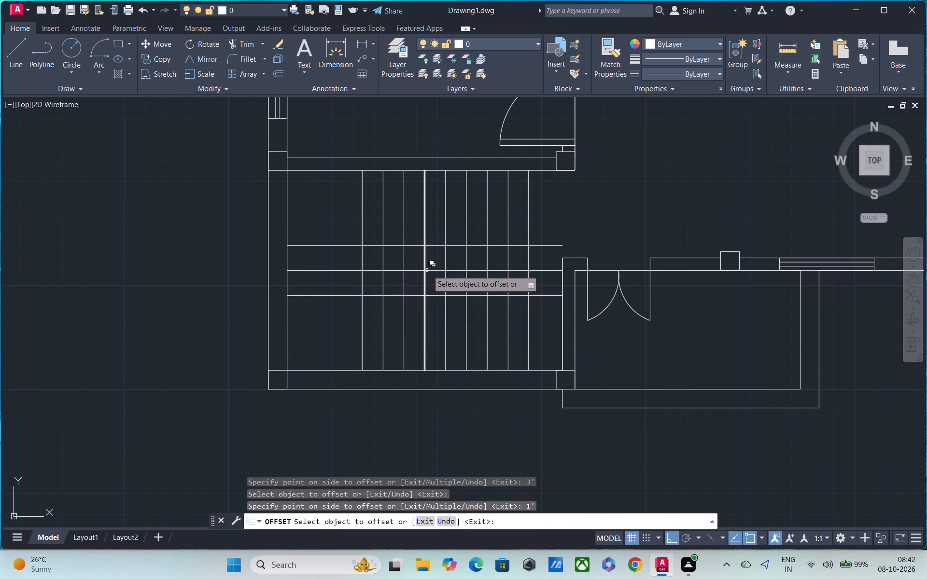
Offset the stair's horizontal centre line 0.5' to each side, above and below.
click(433, 270)
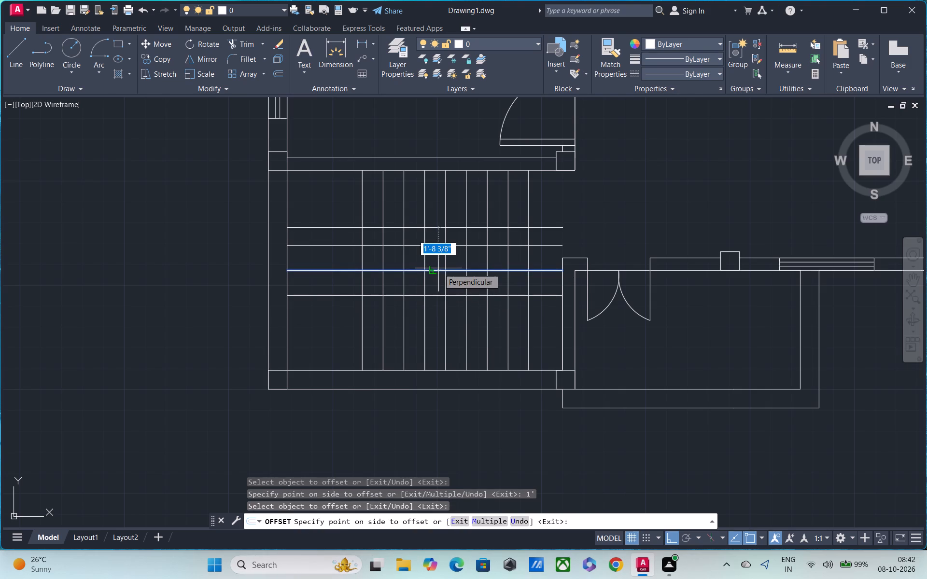
text(0.5)
key(shift+quotedbl)
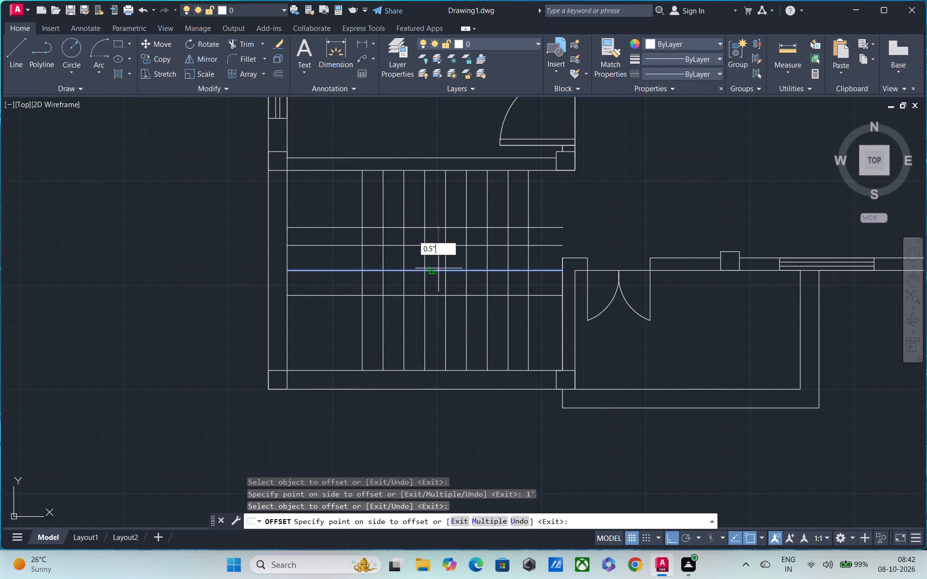
key(BackSpace)
key(apostrophe)
key(Return)
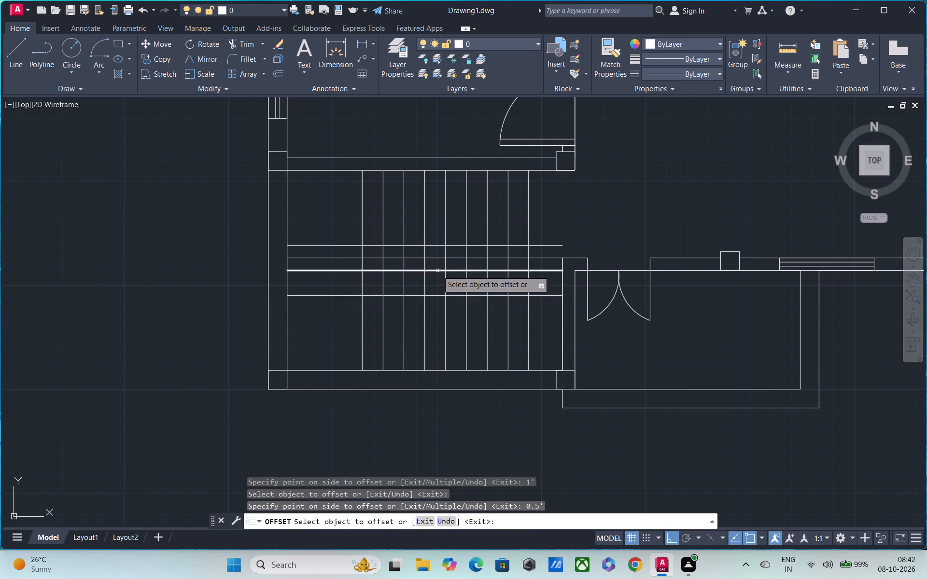
click(437, 271)
text(0.5')
key(Return)
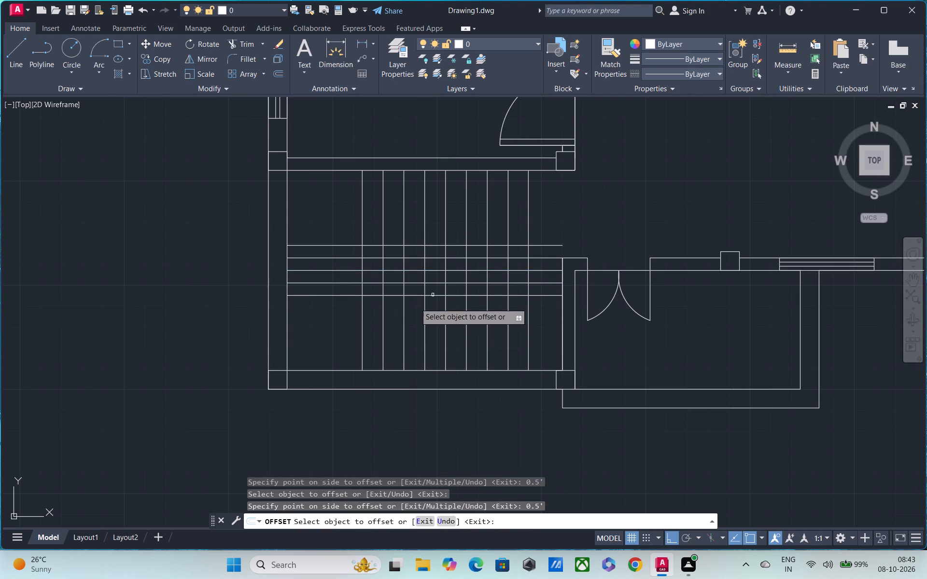
key(Escape)
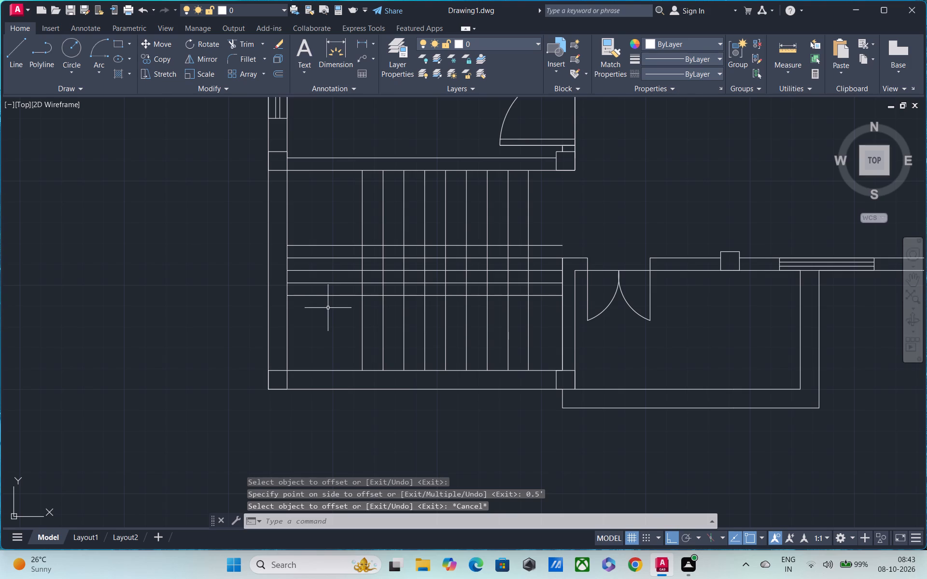
Erase the two 3' guide lines and the centre line, keeping only the two 0.5' offset lines.
click(323, 295)
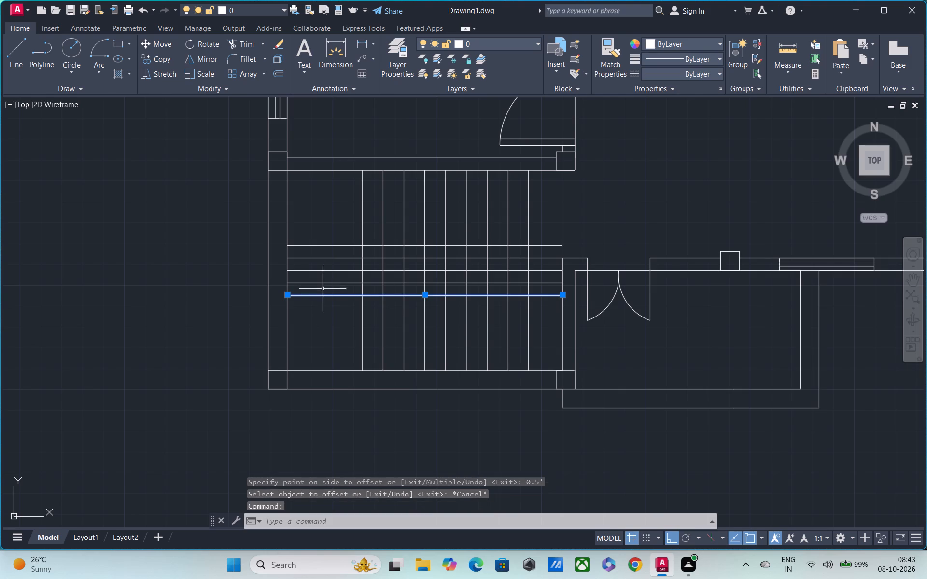
click(326, 246)
click(321, 270)
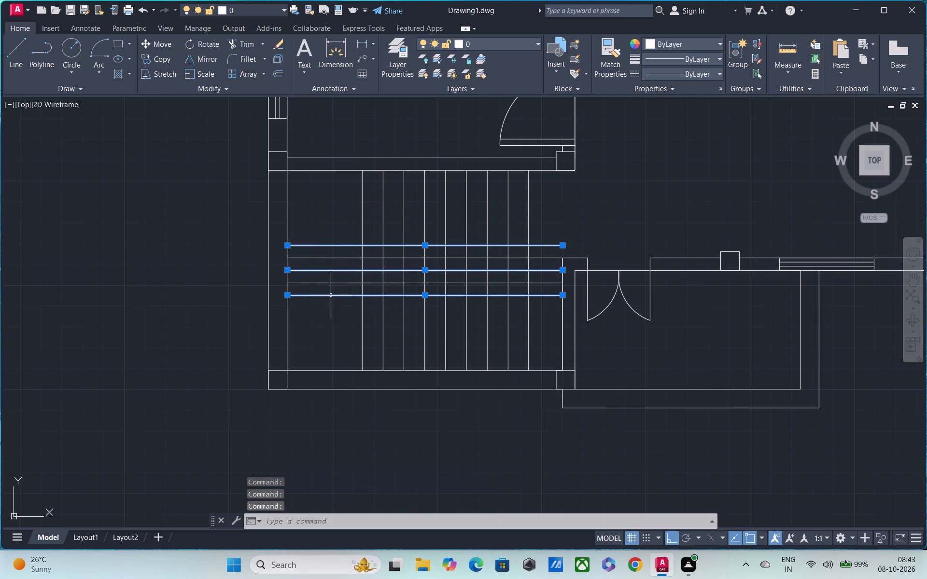
key(Delete)
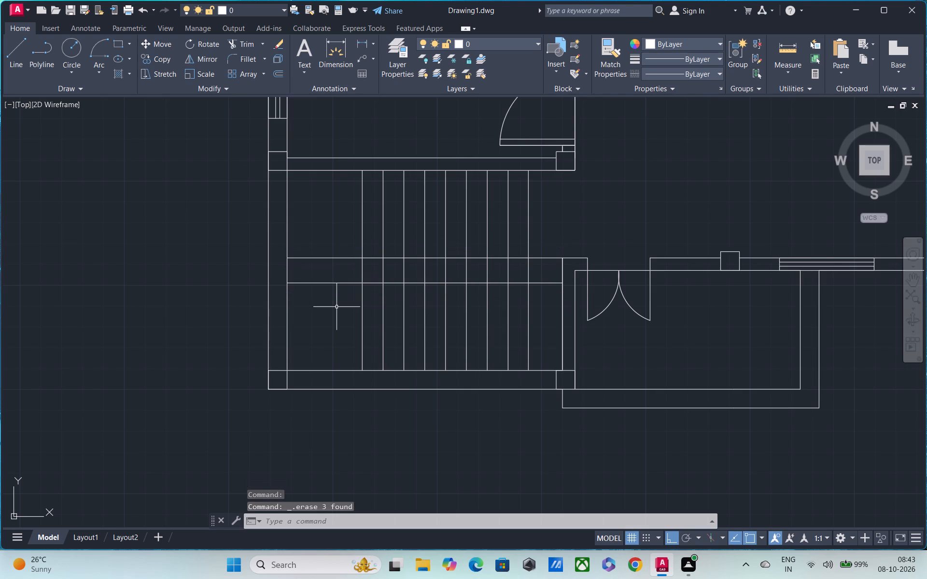
Trim the overhanging ends of the two horizontal stair lines back to the first and last treads.
scroll(354, 318, down, 1)
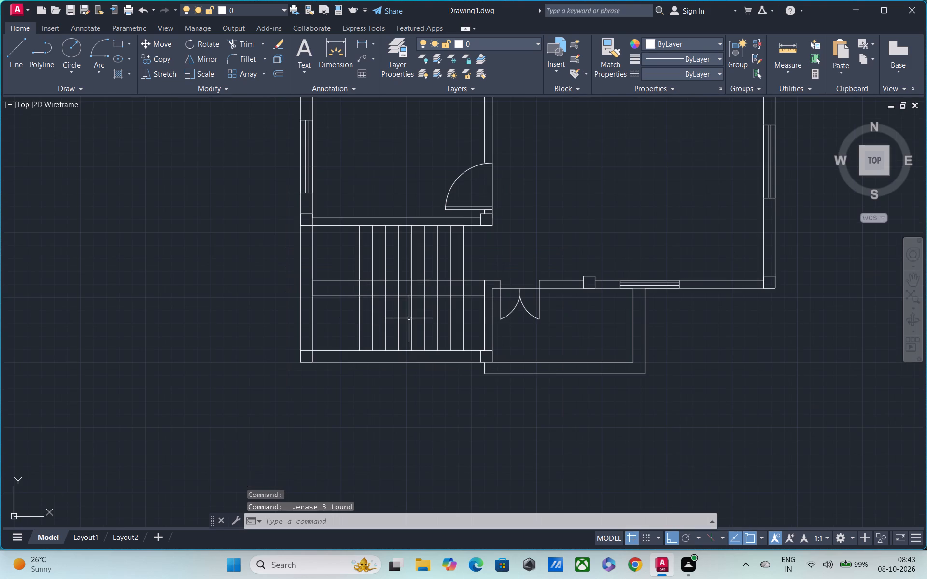
middle_drag(401, 318, 356, 321)
text(TR)
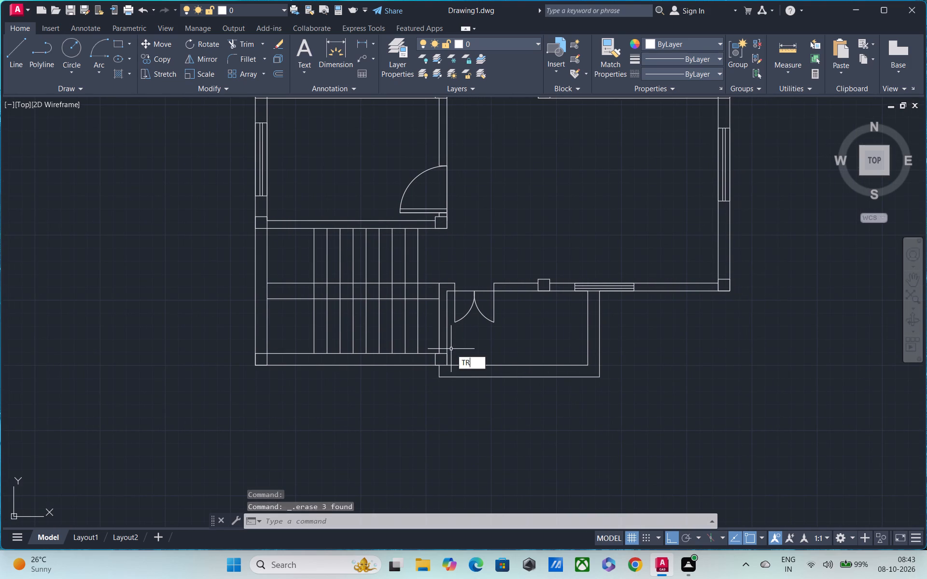
key(space)
scroll(437, 319, up, 2)
drag(421, 212, 408, 274)
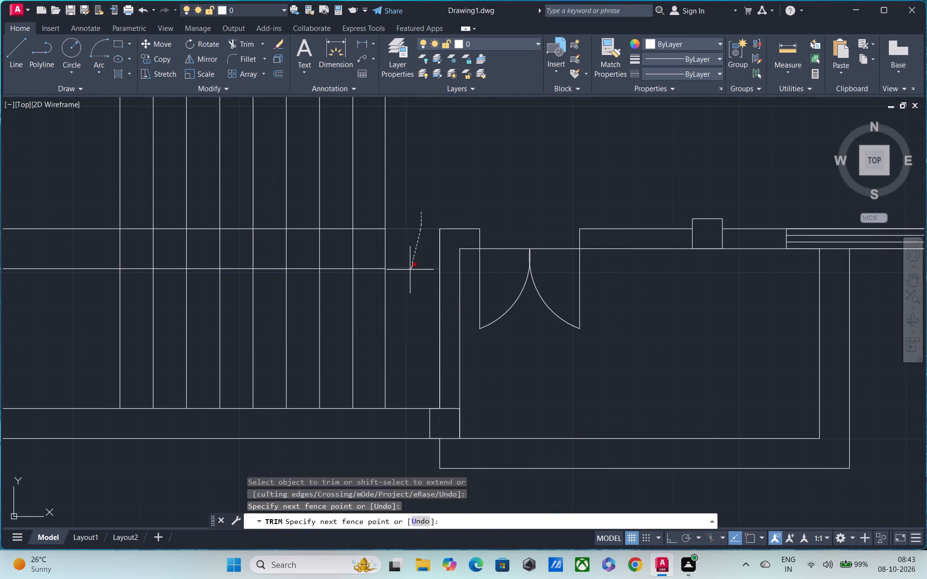
drag(408, 274, 408, 277)
middle_drag(408, 267, 488, 267)
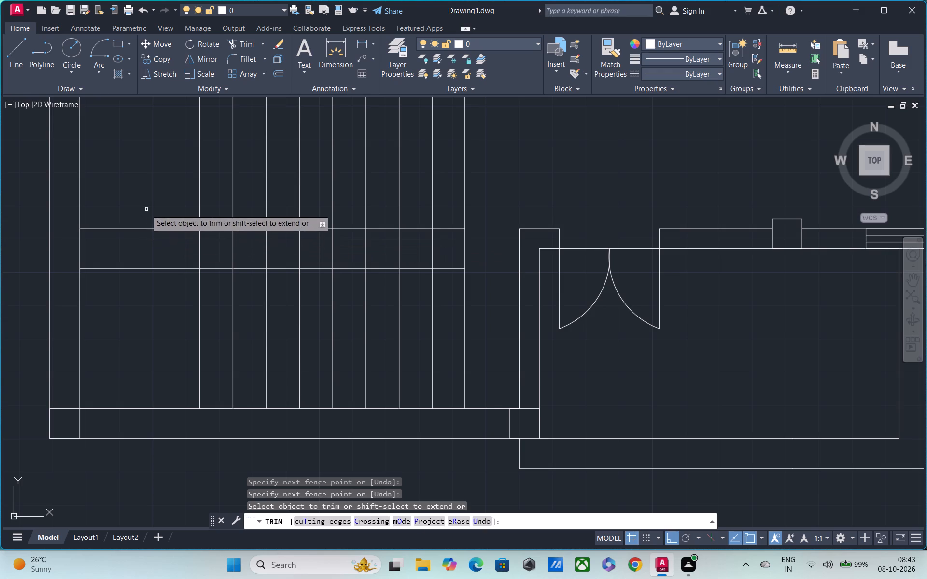
drag(147, 213, 135, 289)
Trim all tread lines between the two horizontal lines to open the gap separating the two stair flights.
scroll(161, 260, down, 1)
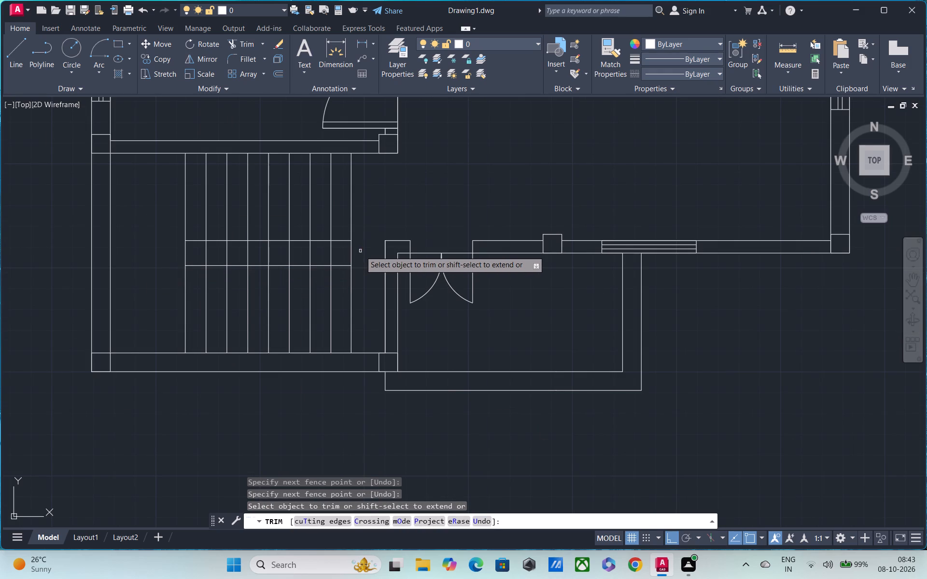
drag(360, 251, 351, 251)
drag(347, 252, 263, 247)
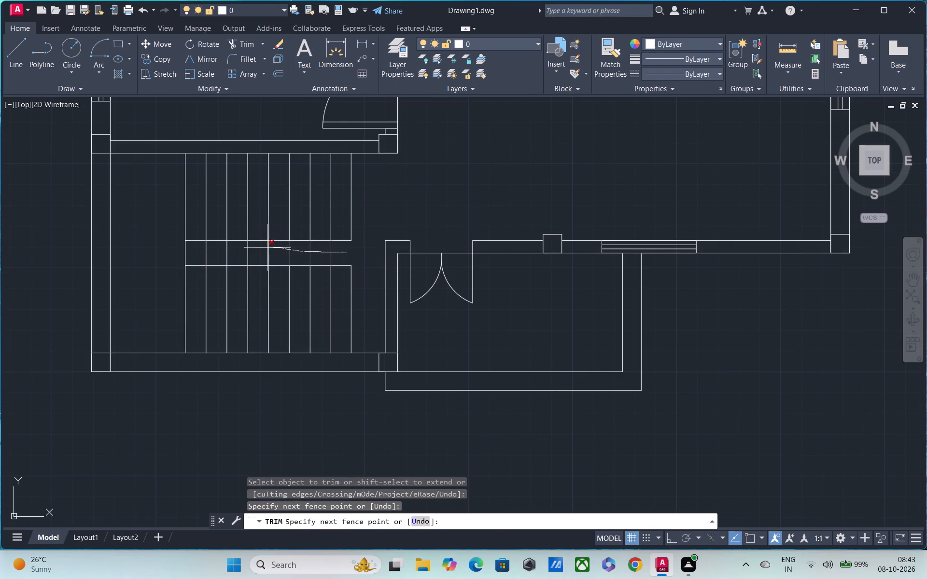
drag(263, 247, 198, 251)
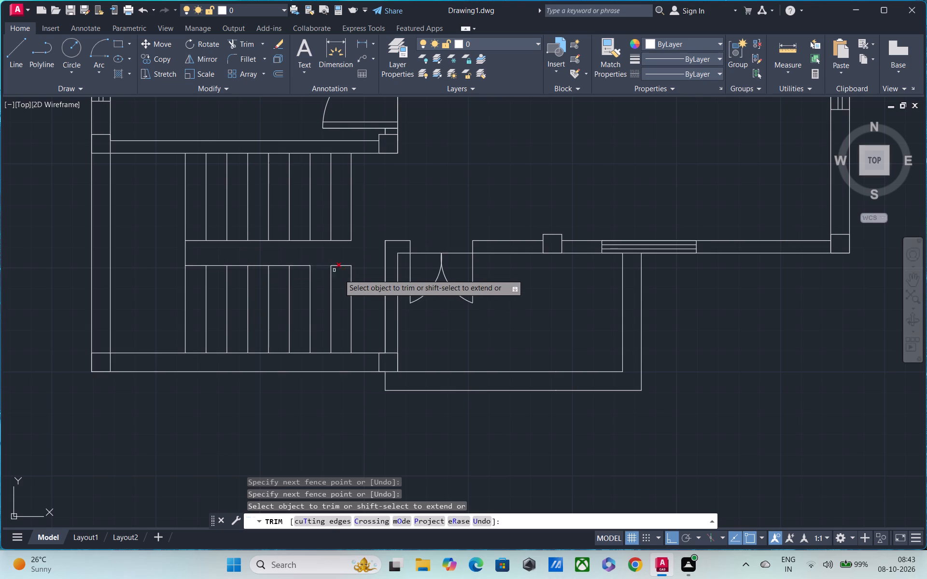
Trim away the lower flight's rightmost tread line and the piece of horizontal line reaching it.
drag(344, 258, 341, 286)
click(361, 289)
drag(363, 289, 339, 302)
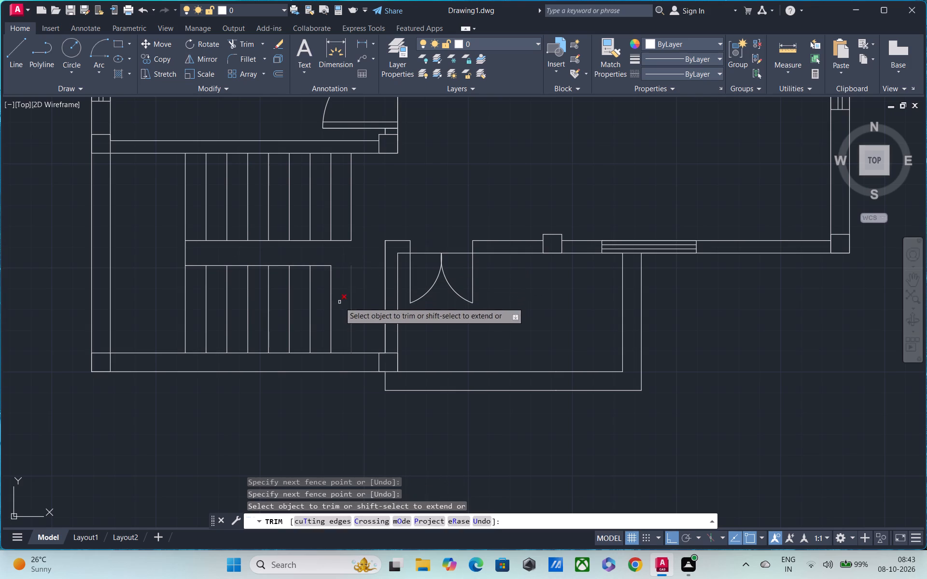
drag(339, 302, 336, 304)
drag(362, 289, 344, 313)
scroll(344, 313, down, 3)
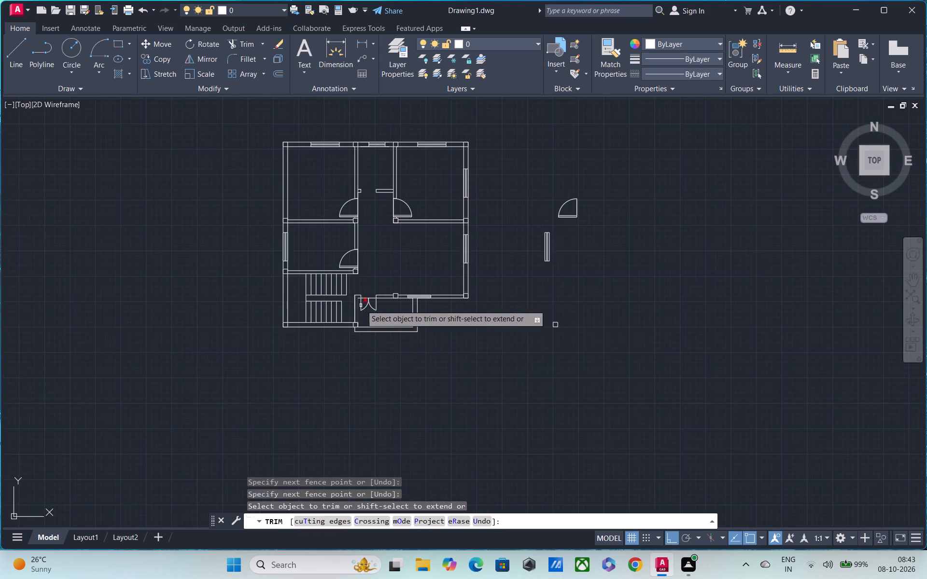
middle_drag(410, 276, 445, 253)
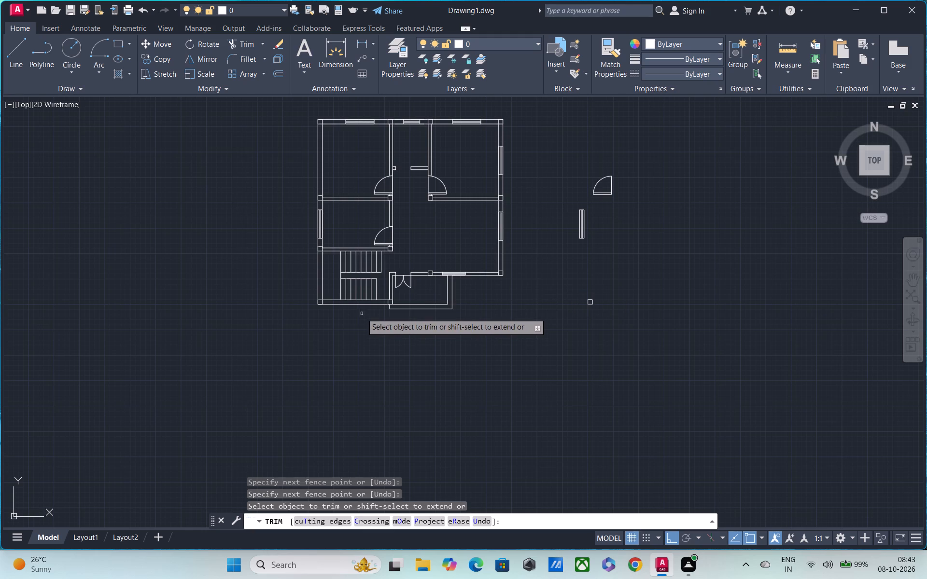
middle_drag(338, 312, 227, 283)
scroll(312, 273, up, 1)
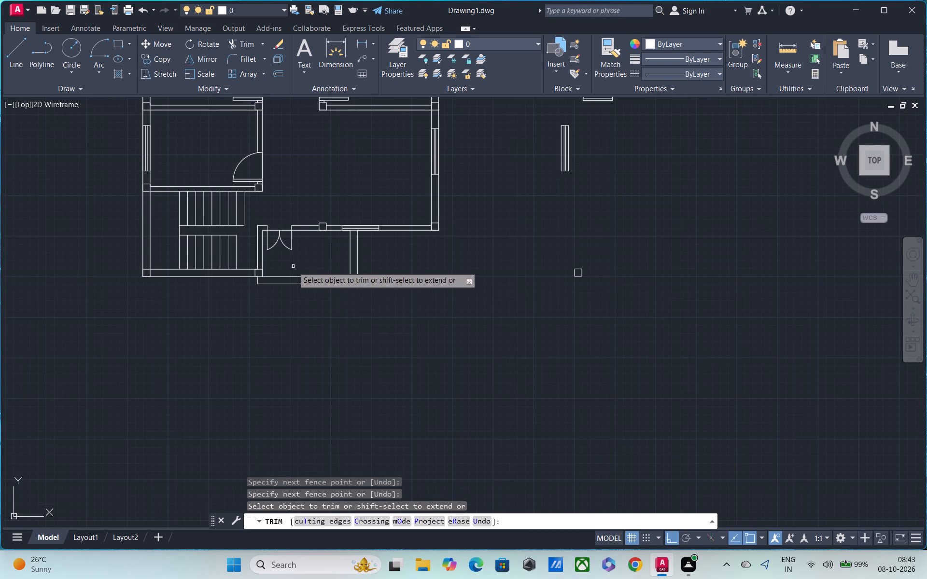
middle_drag(295, 257, 299, 238)
middle_drag(303, 242, 326, 291)
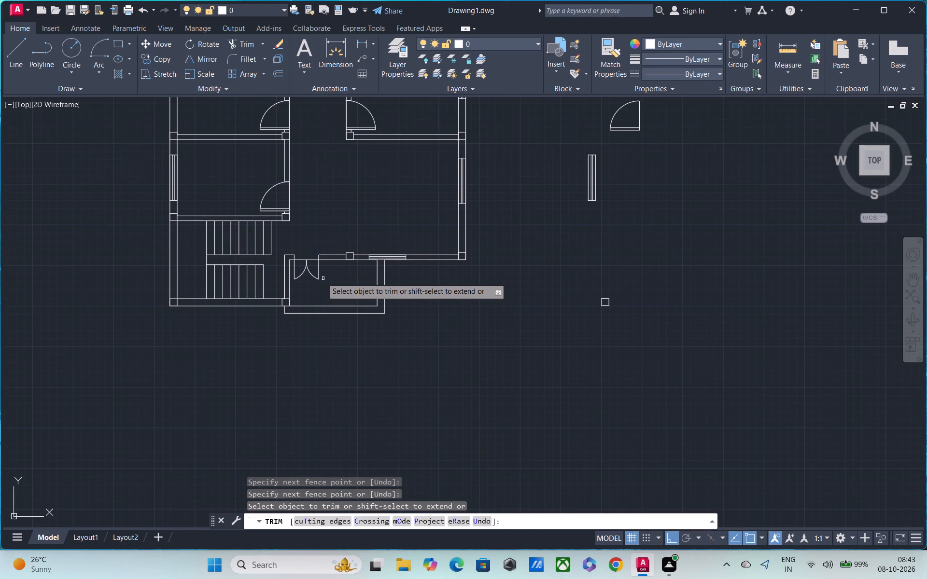
middle_drag(322, 277, 314, 310)
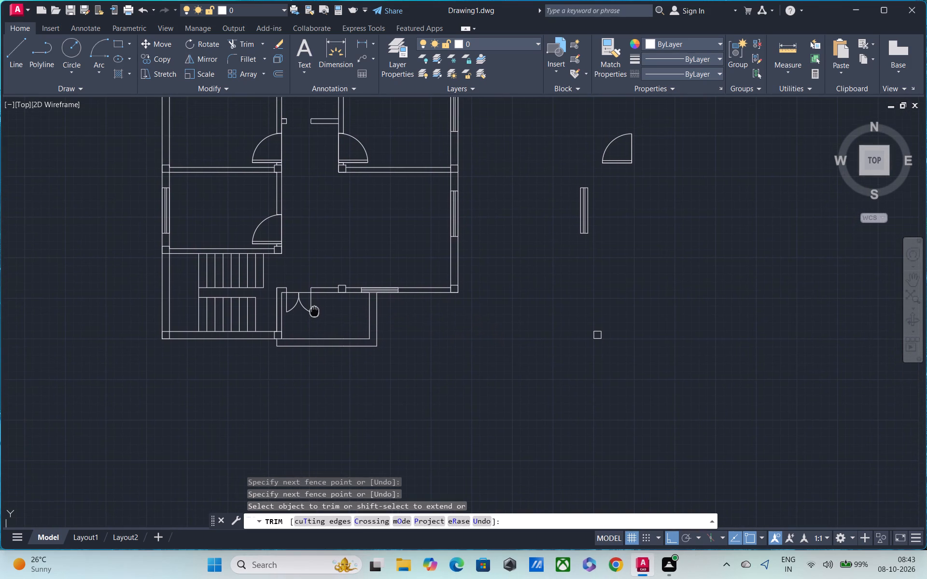
middle_drag(314, 310, 314, 311)
scroll(347, 307, down, 1)
key(Escape)
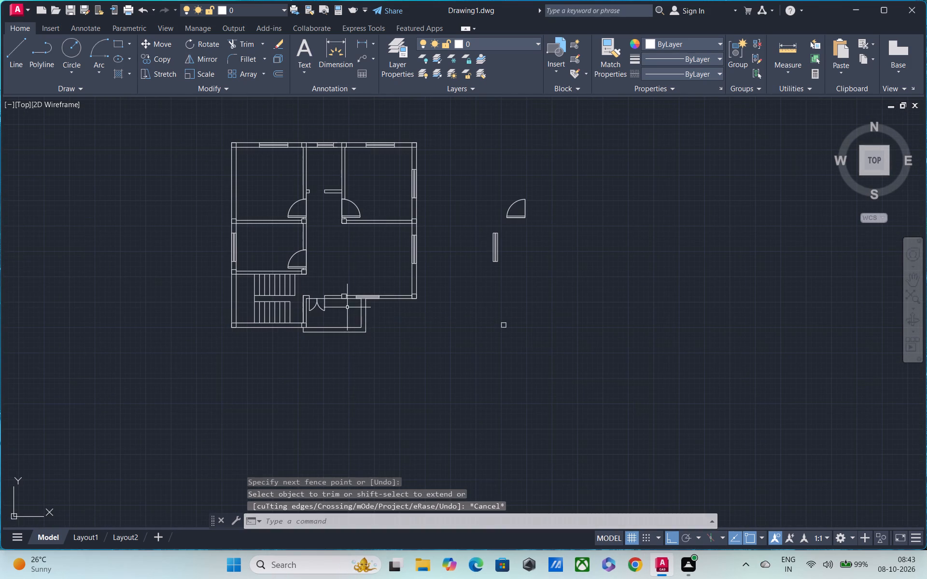
Set up a hatch with the SOLID pattern and the Magenta colour.
text(HA)
click(385, 315)
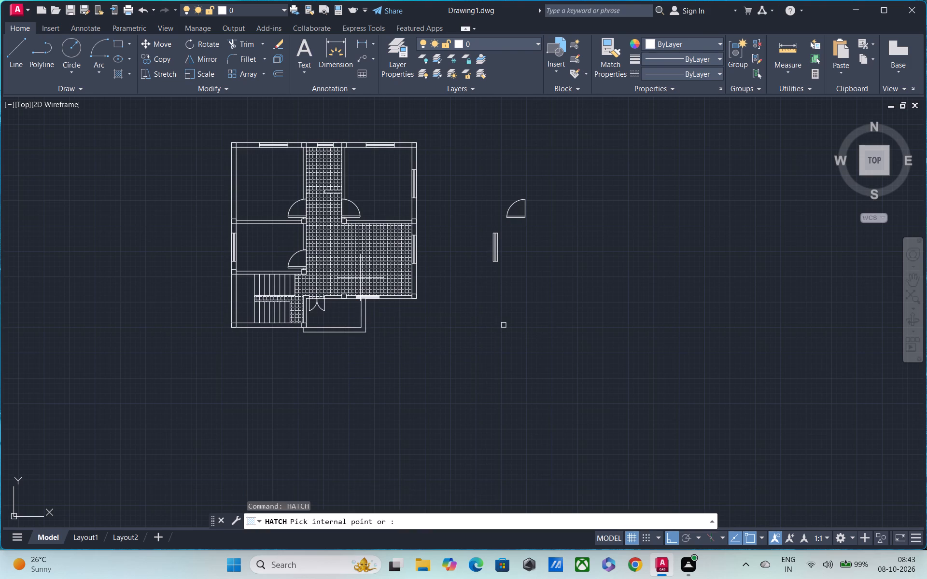
click(118, 63)
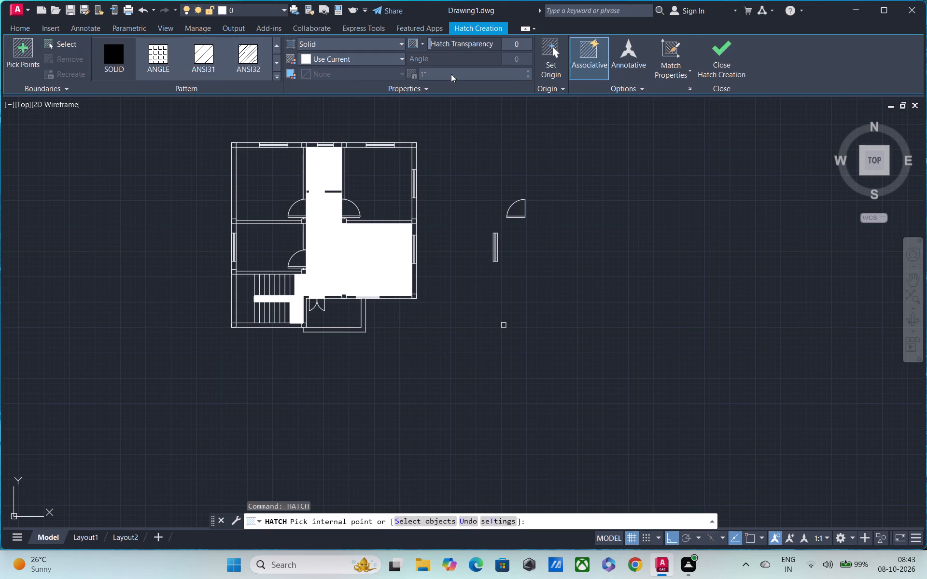
click(360, 60)
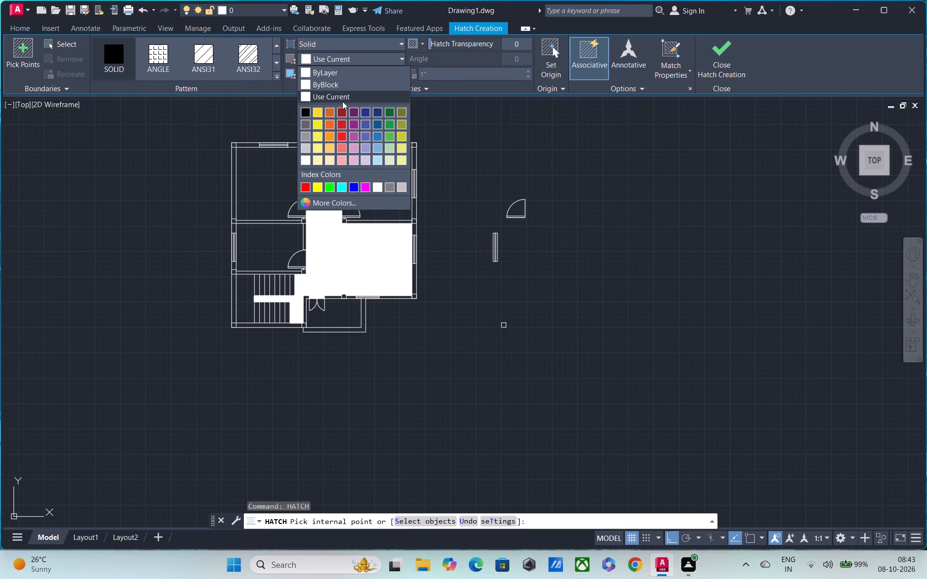
click(368, 184)
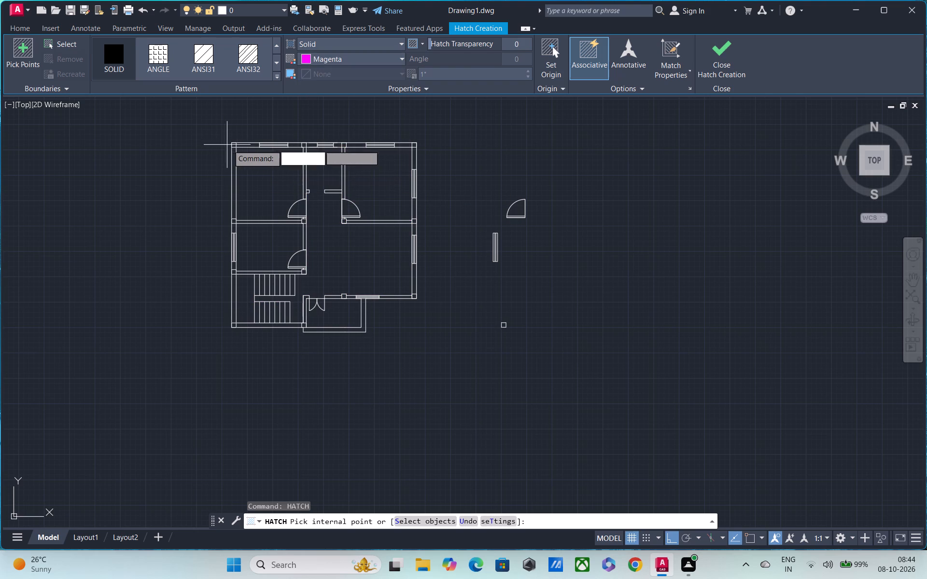
Fill the four columns along the plan's top wall with the solid magenta hatch.
scroll(228, 145, up, 6)
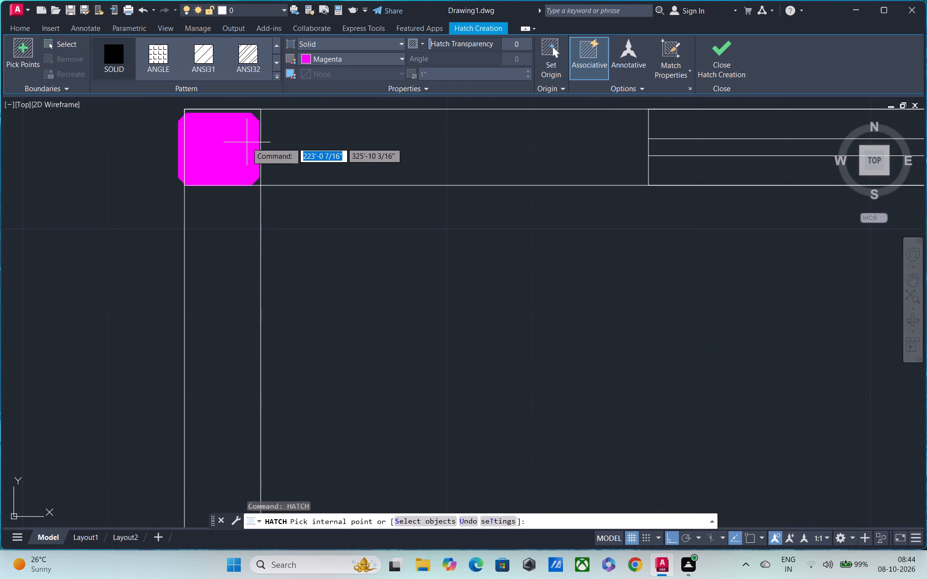
click(255, 113)
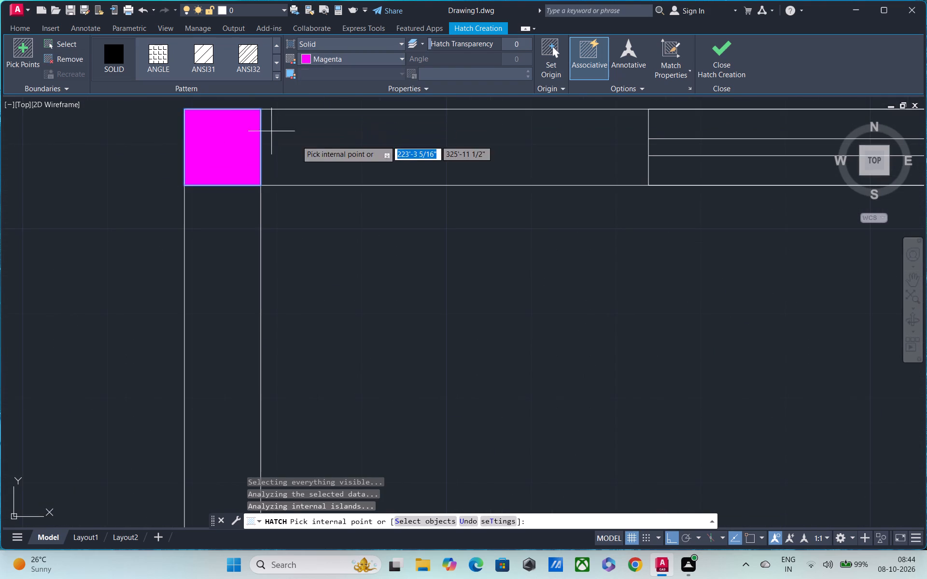
middle_drag(286, 156, 260, 166)
scroll(376, 199, down, 2)
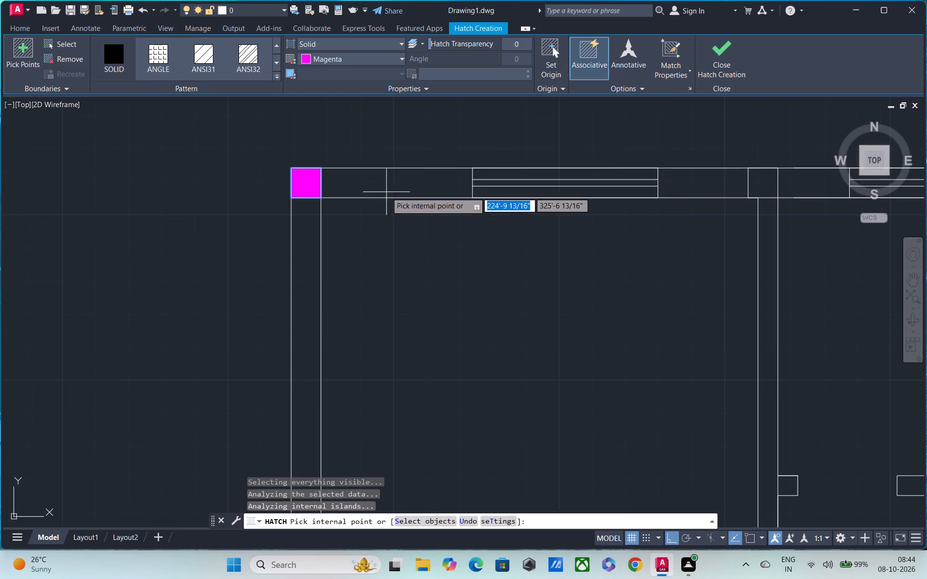
middle_drag(611, 184, 401, 184)
scroll(471, 172, down, 2)
scroll(496, 174, up, 3)
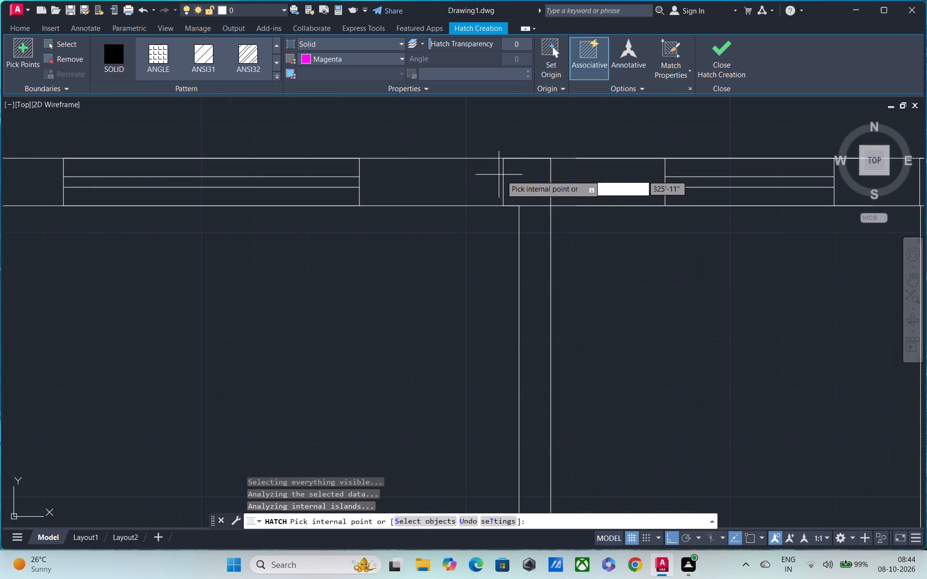
click(514, 176)
scroll(525, 176, down, 3)
middle_drag(562, 174, 443, 183)
scroll(542, 179, up, 2)
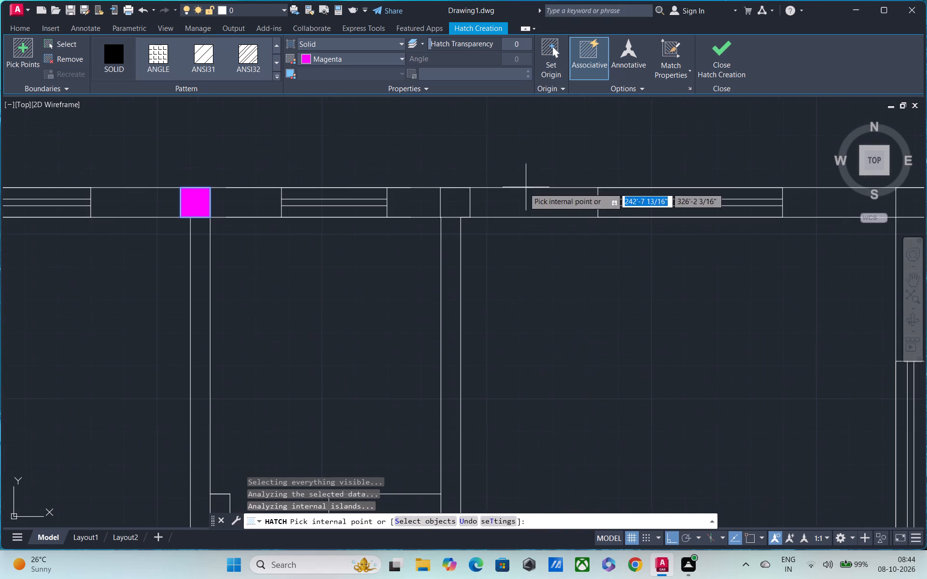
click(449, 203)
scroll(561, 195, down, 1)
middle_drag(561, 195, 532, 192)
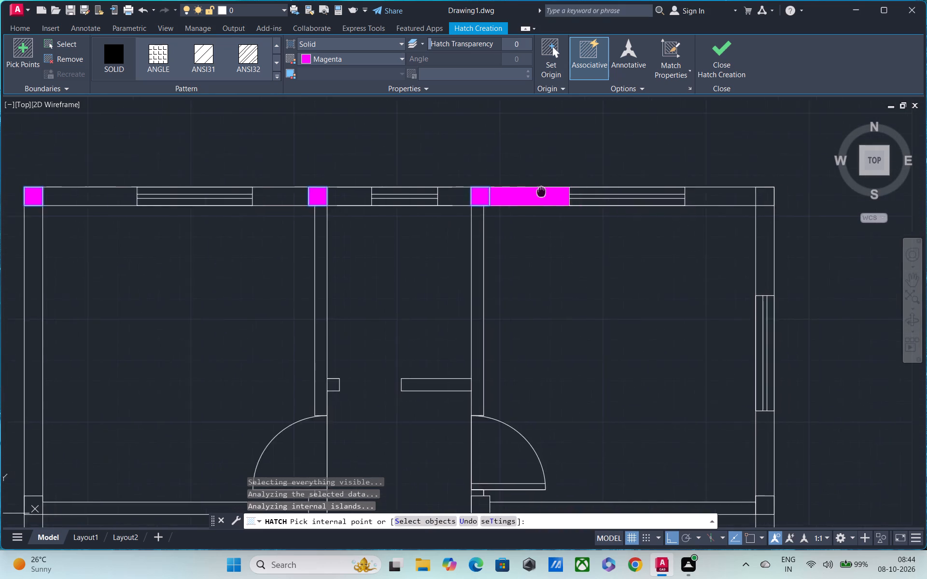
middle_drag(532, 192, 366, 171)
scroll(588, 179, up, 3)
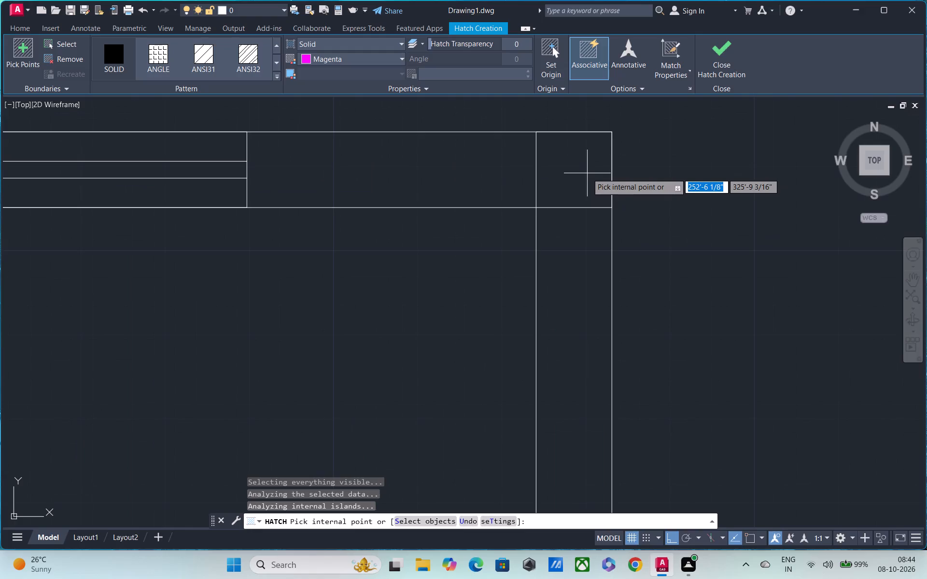
click(587, 173)
Fill the four columns along the middle horizontal walls, from the right outer wall to the left one, with solid magenta hatch.
scroll(586, 174, down, 2)
middle_drag(583, 160, 434, 207)
scroll(424, 6, down, 1)
scroll(436, 234, down, 3)
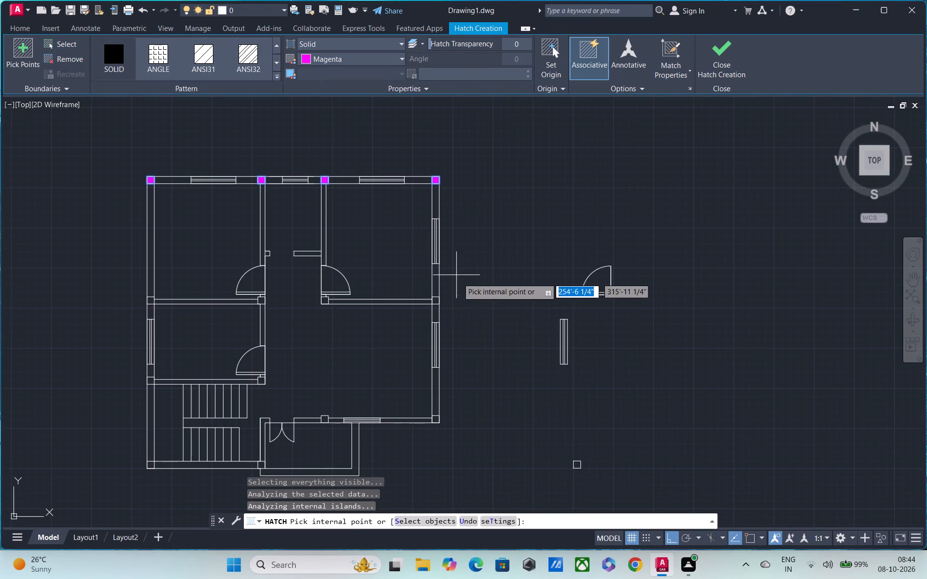
scroll(443, 317, up, 3)
click(416, 262)
scroll(391, 283, down, 2)
middle_drag(326, 308, 463, 287)
scroll(362, 271, up, 3)
click(333, 190)
scroll(320, 248, down, 2)
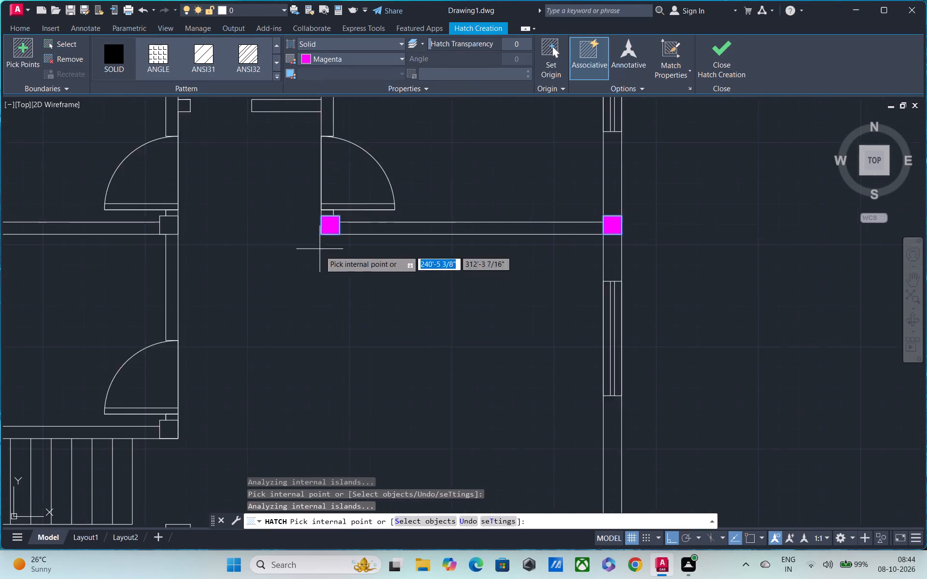
middle_drag(379, 267, 545, 269)
scroll(314, 240, up, 2)
click(356, 207)
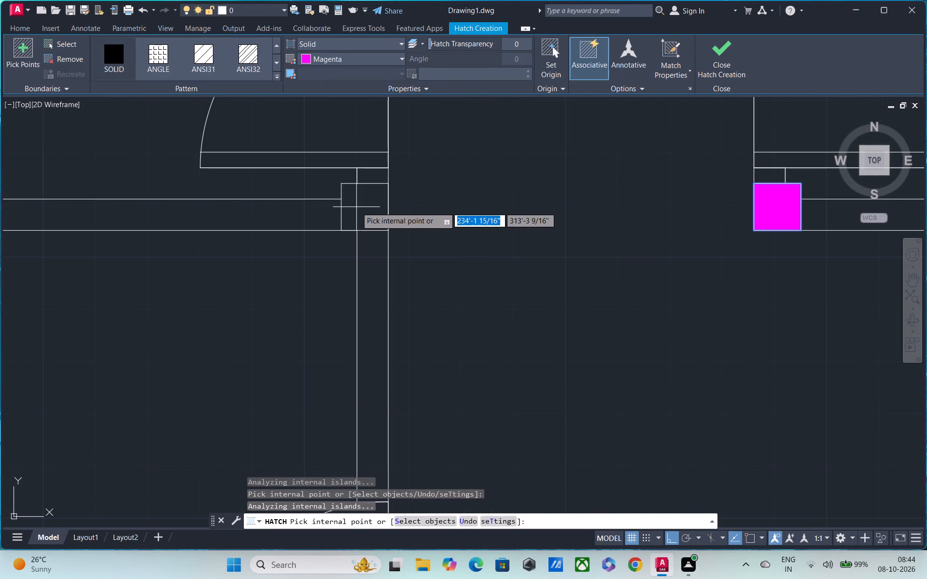
scroll(321, 251, down, 3)
middle_drag(292, 287, 712, 269)
scroll(677, 269, up, 1)
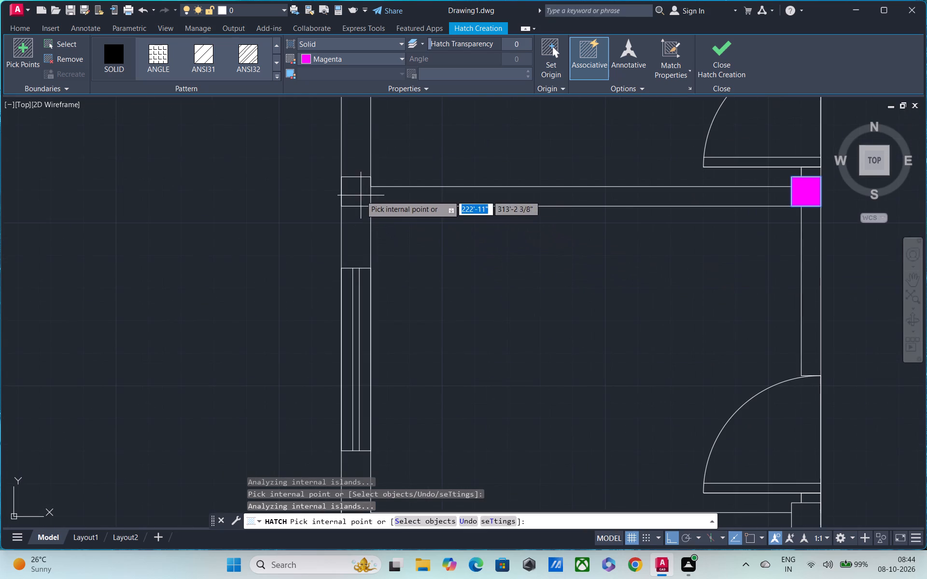
click(360, 194)
Fill the two columns at the ends of the wall above the staircase with the solid magenta hatch.
scroll(369, 229, down, 2)
middle_drag(455, 261, 455, 200)
scroll(383, 289, up, 2)
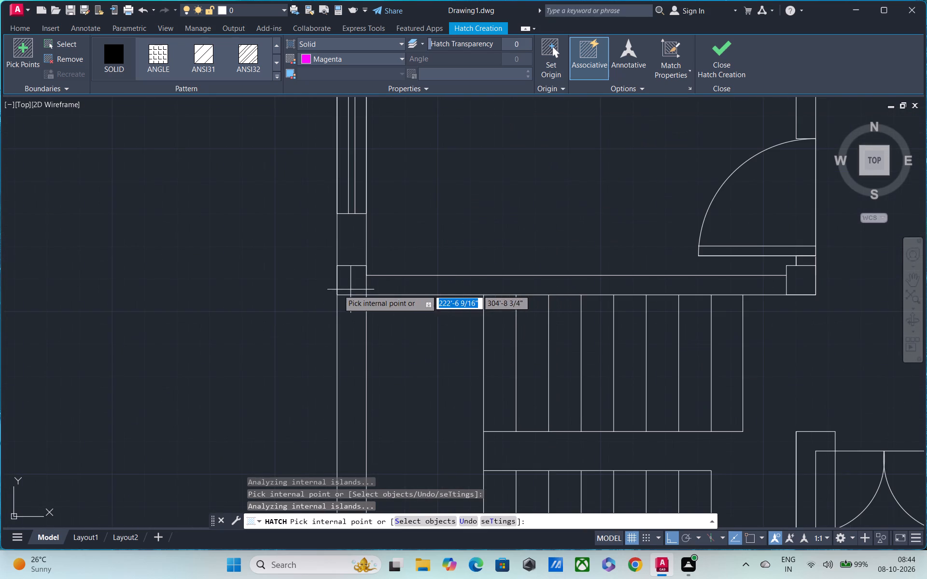
click(347, 279)
middle_drag(720, 277, 523, 278)
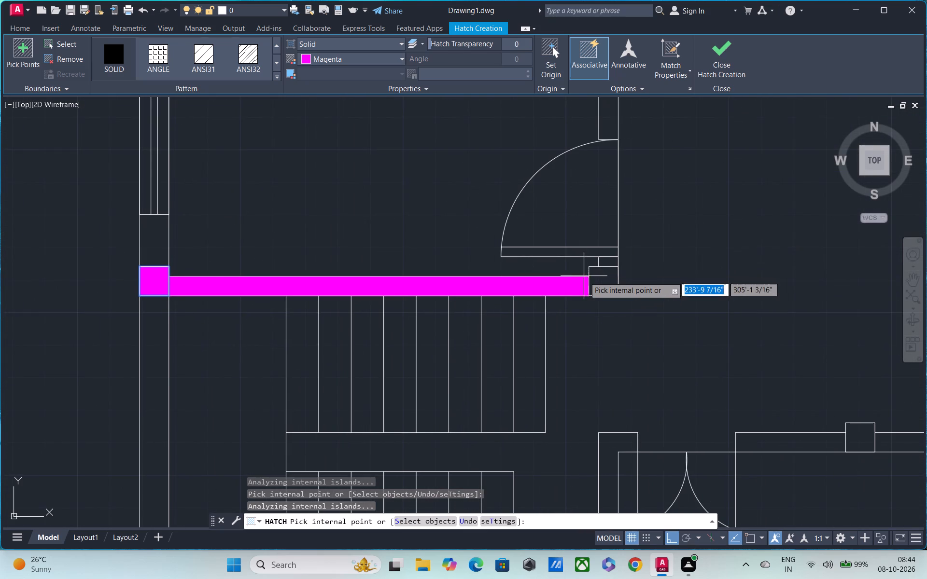
click(602, 277)
Fill the four remaining columns, two on the wall beside the porch and two on the wall below the staircase, with solid magenta hatch.
scroll(518, 306, down, 3)
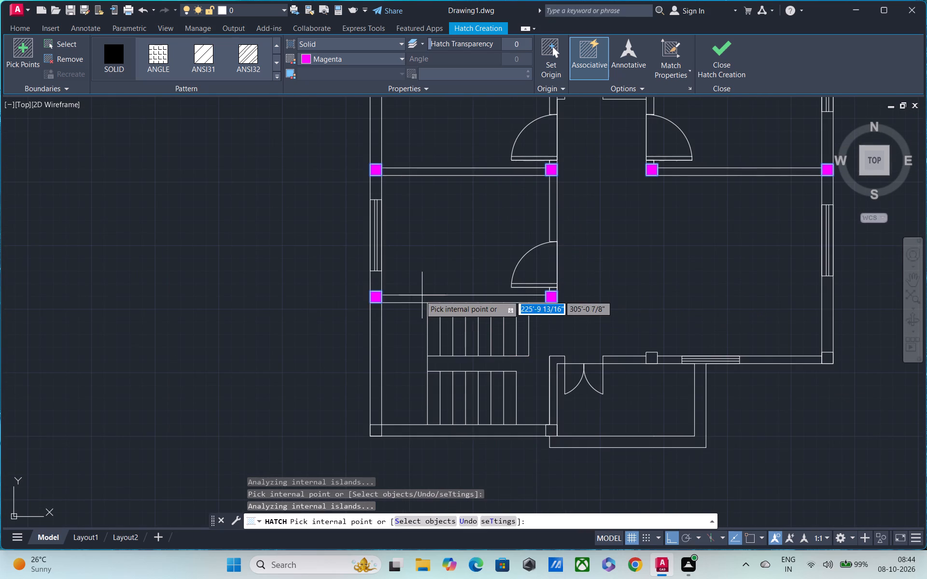
scroll(420, 292, up, 1)
scroll(450, 265, down, 1)
middle_drag(492, 262, 267, 284)
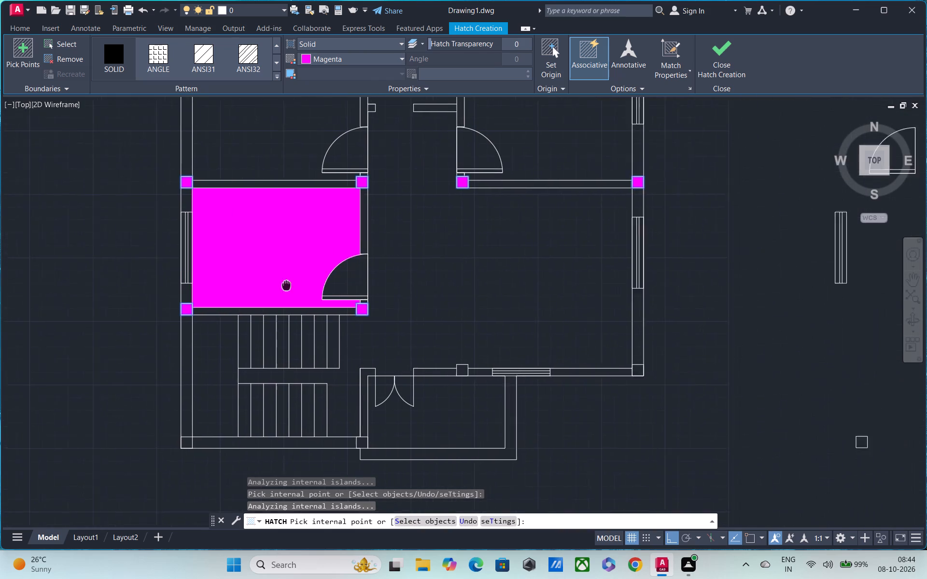
middle_drag(267, 284, 218, 284)
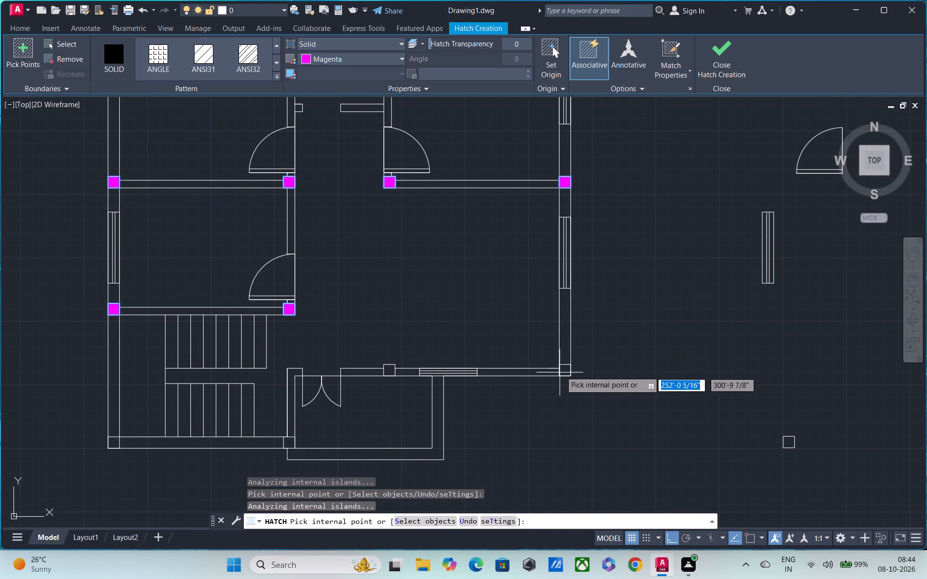
click(565, 367)
click(389, 369)
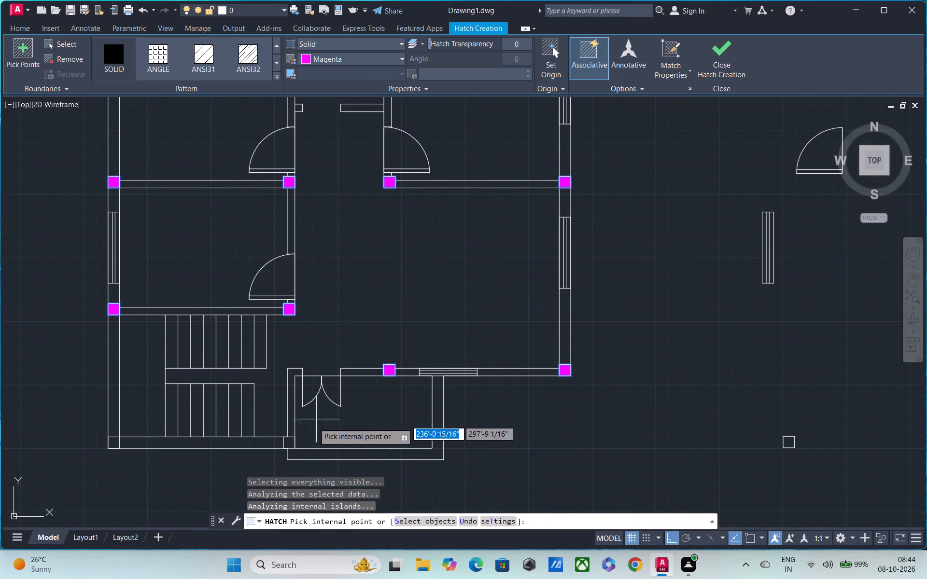
click(288, 440)
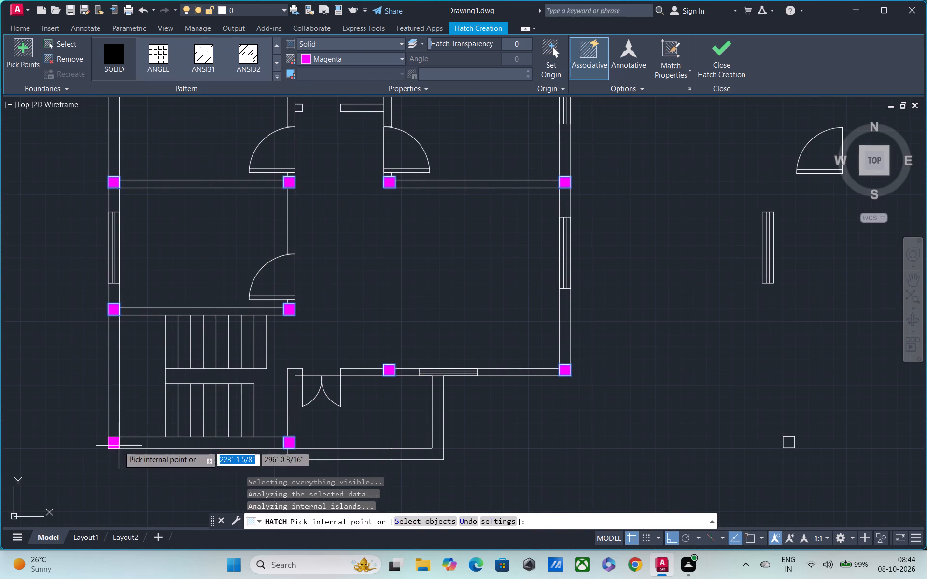
click(116, 444)
scroll(389, 351, down, 2)
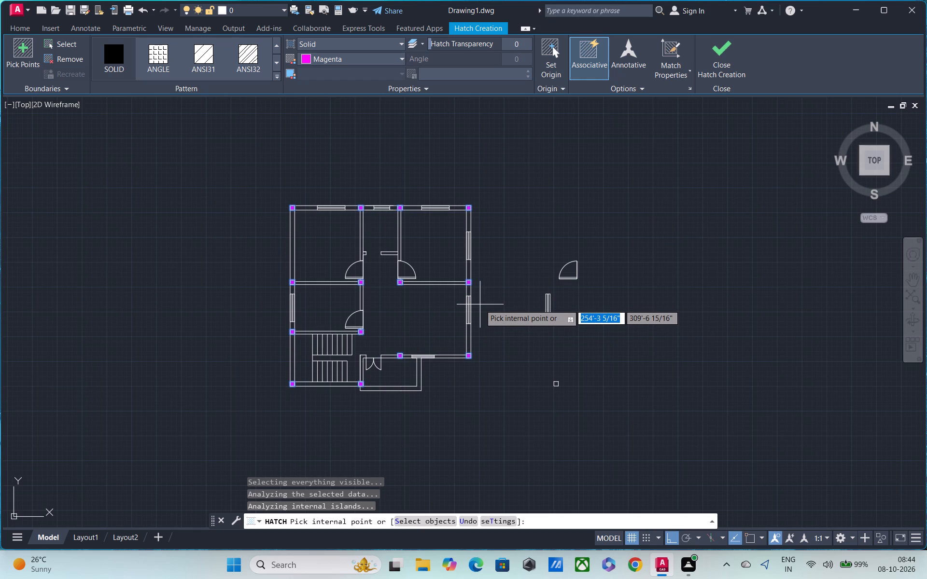
key(Escape)
Add the multiline text D1 in the open area of the large room below the passage.
scroll(480, 304, up, 1)
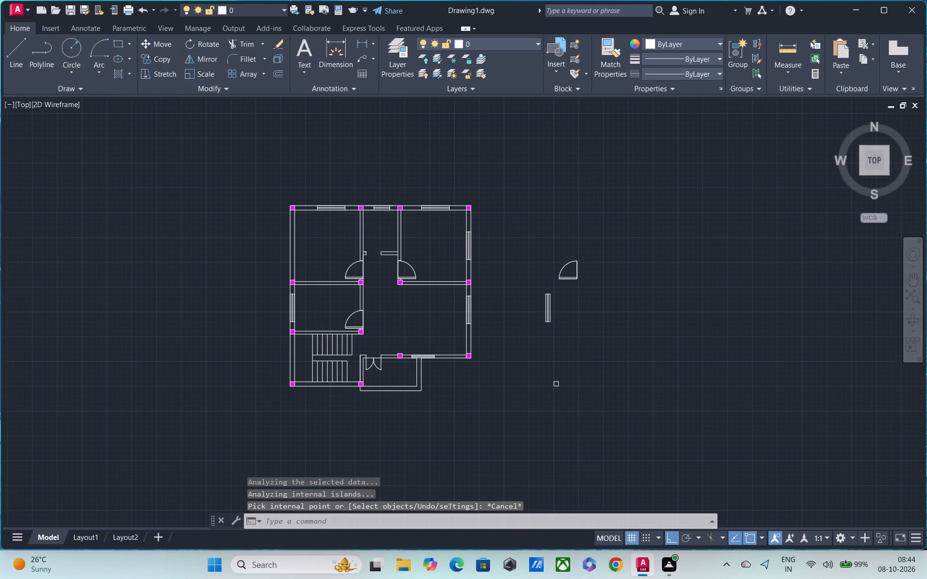
scroll(480, 304, up, 1)
middle_drag(478, 304, 477, 269)
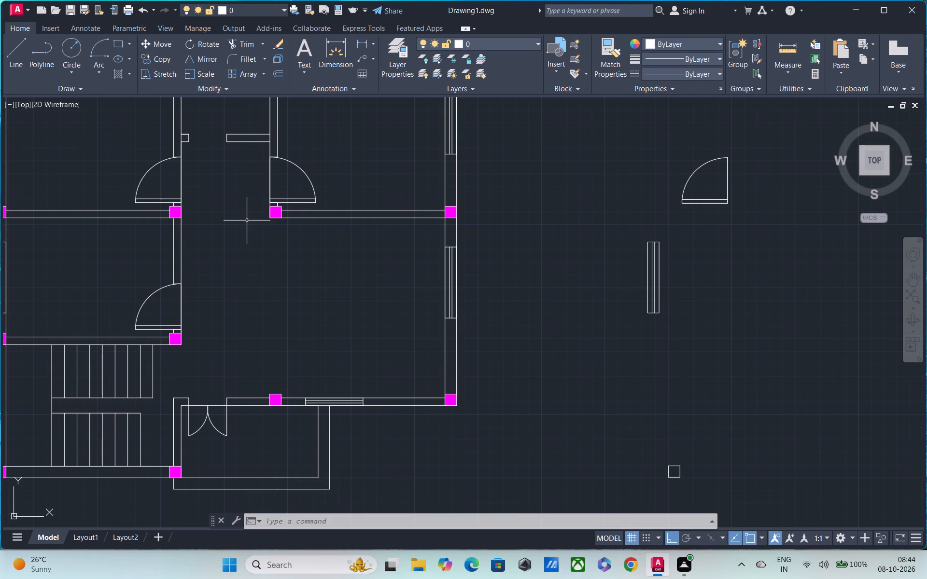
key(d)
key(Escape)
key(m)
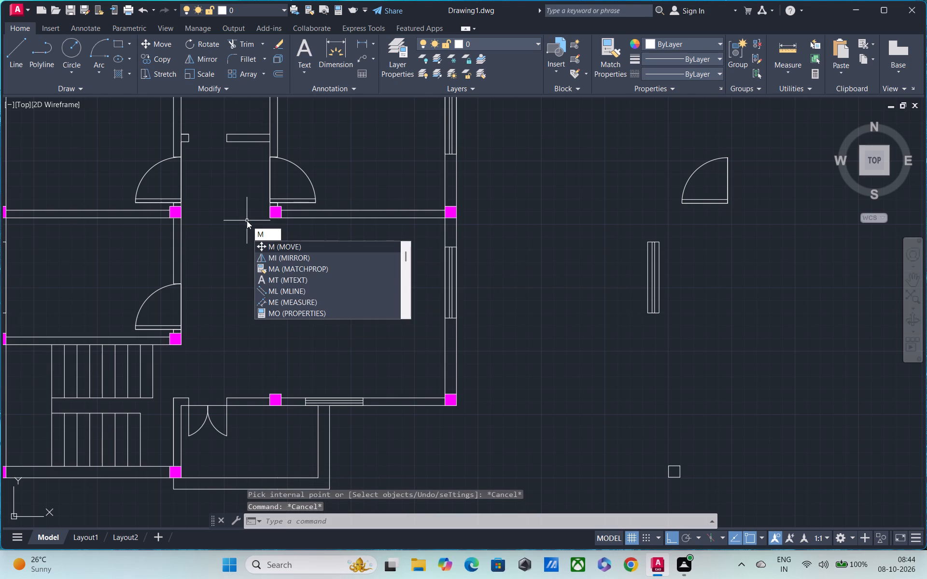
text(T)
key(space)
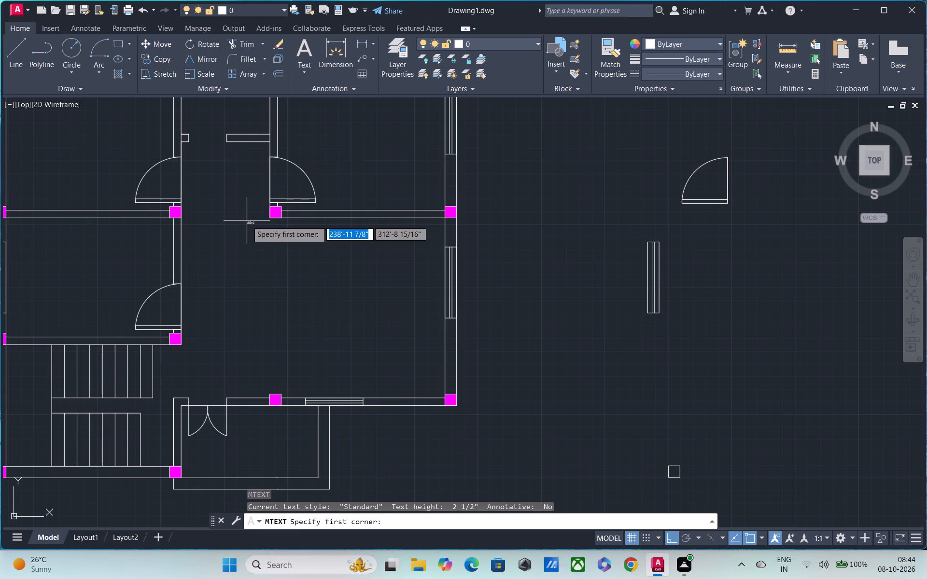
click(265, 284)
click(342, 316)
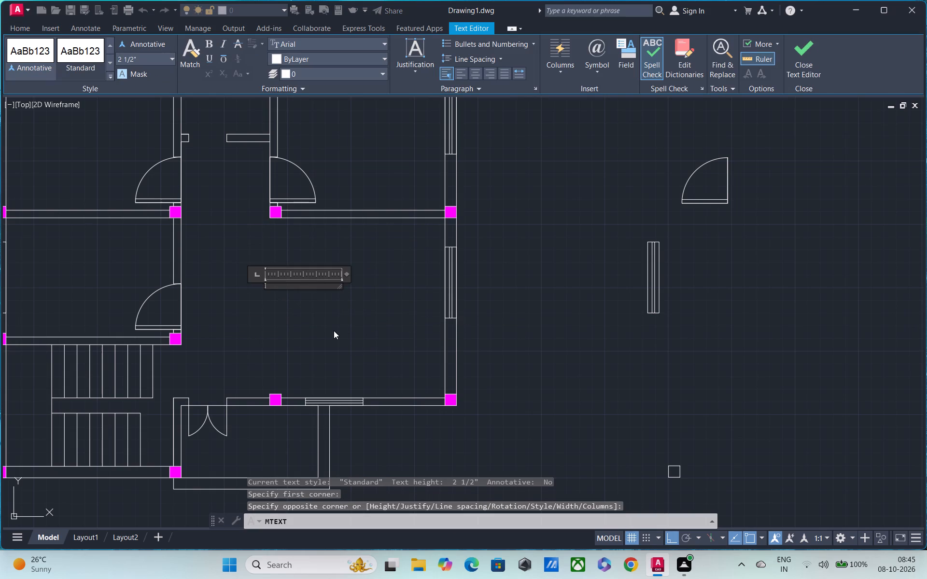
key(d)
key(1)
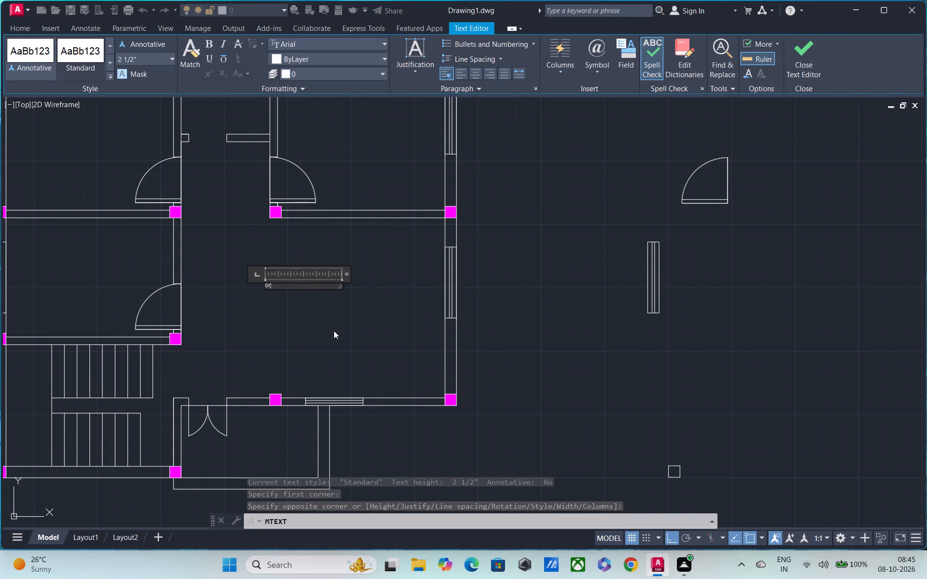
click(275, 334)
Scale up the D1 text from a base point at its left end to a readable door-label size.
click(241, 268)
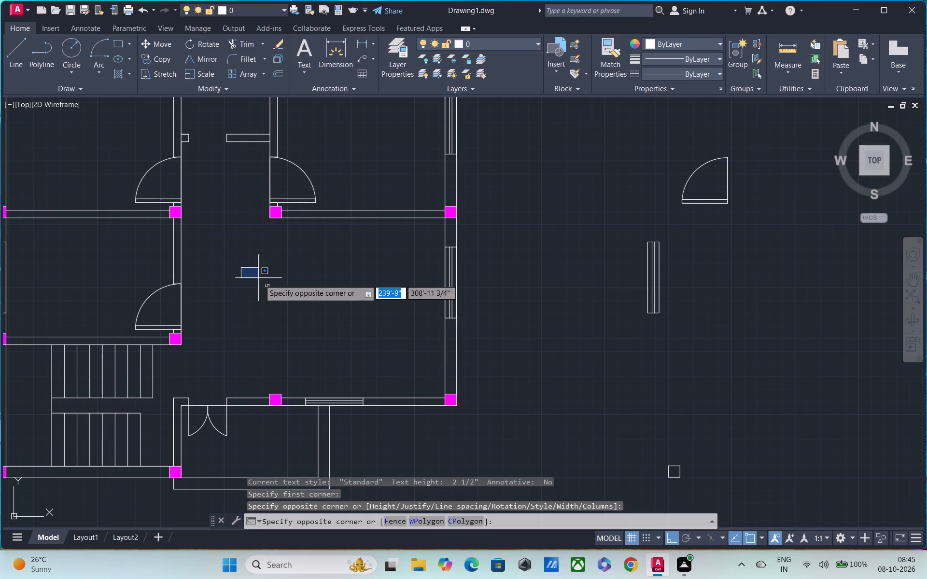
click(291, 302)
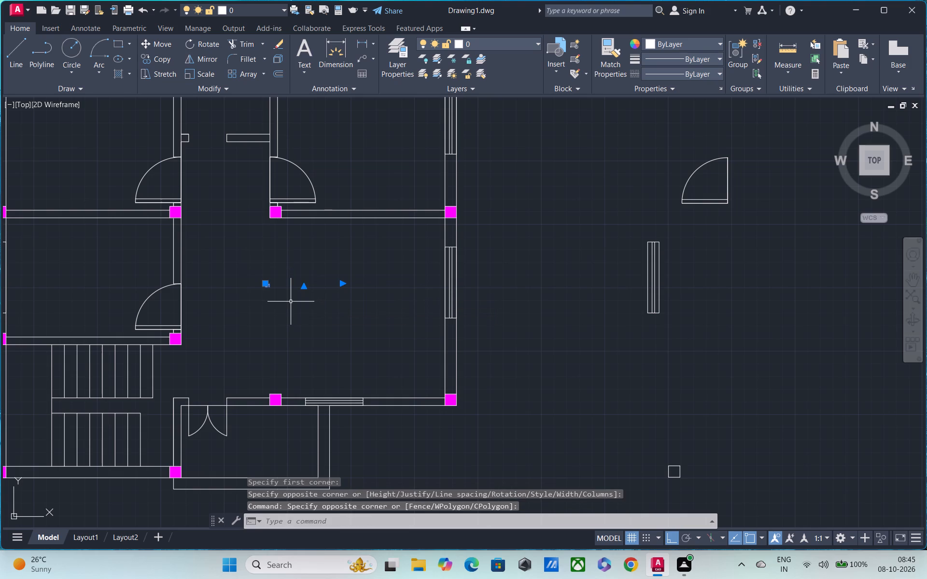
text(SC)
key(space)
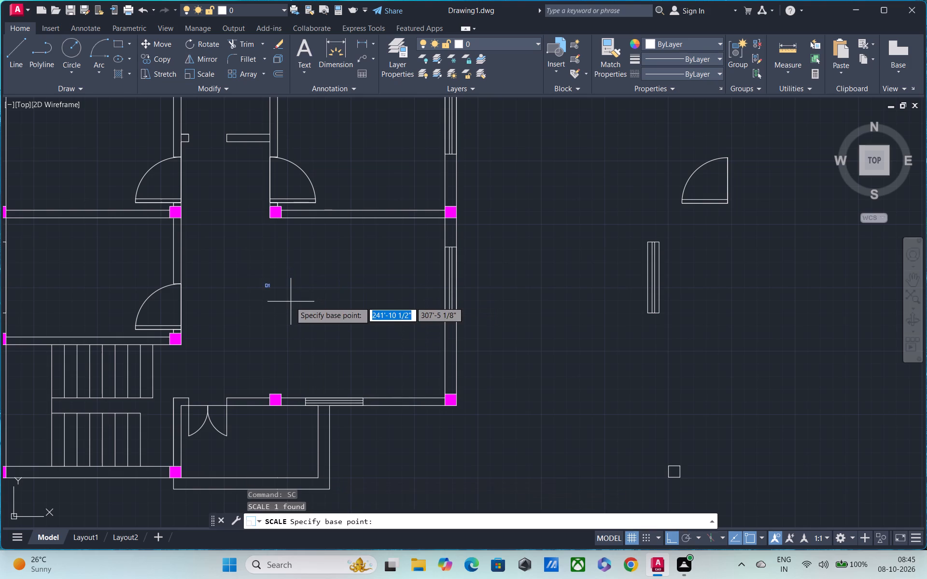
click(264, 285)
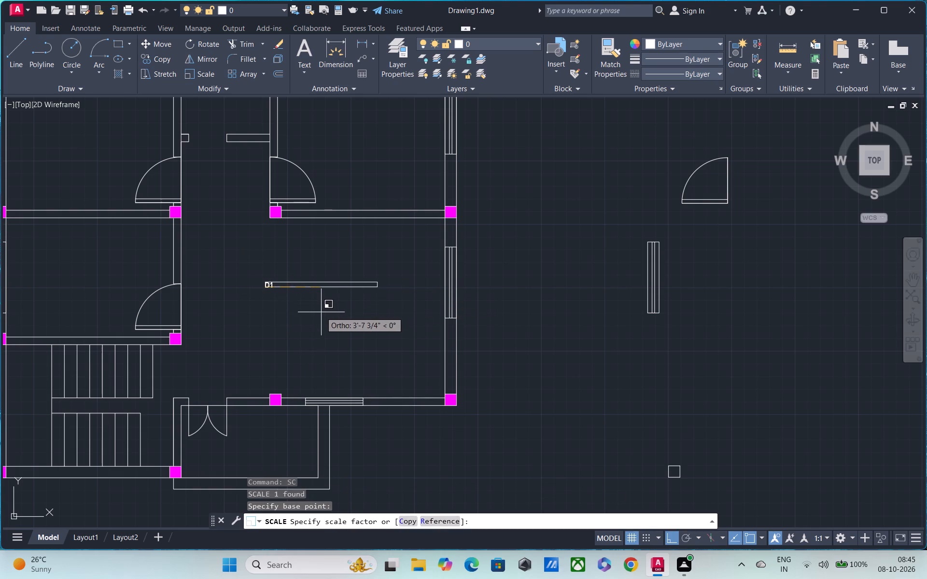
click(330, 316)
key(Escape)
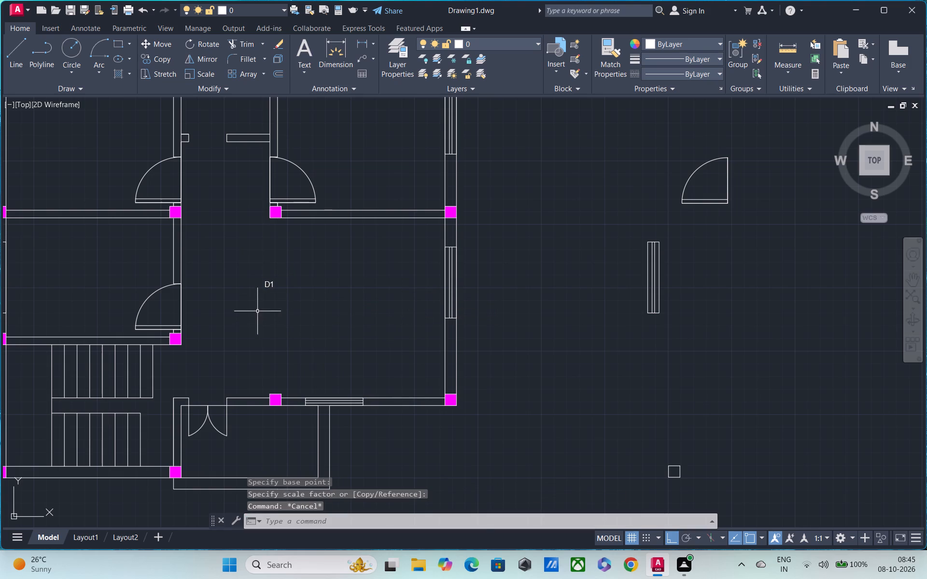
Copy the D1 label, with Ortho off, into the swings of the two doors facing each other across the passage.
drag(257, 268, 282, 293)
click(292, 305)
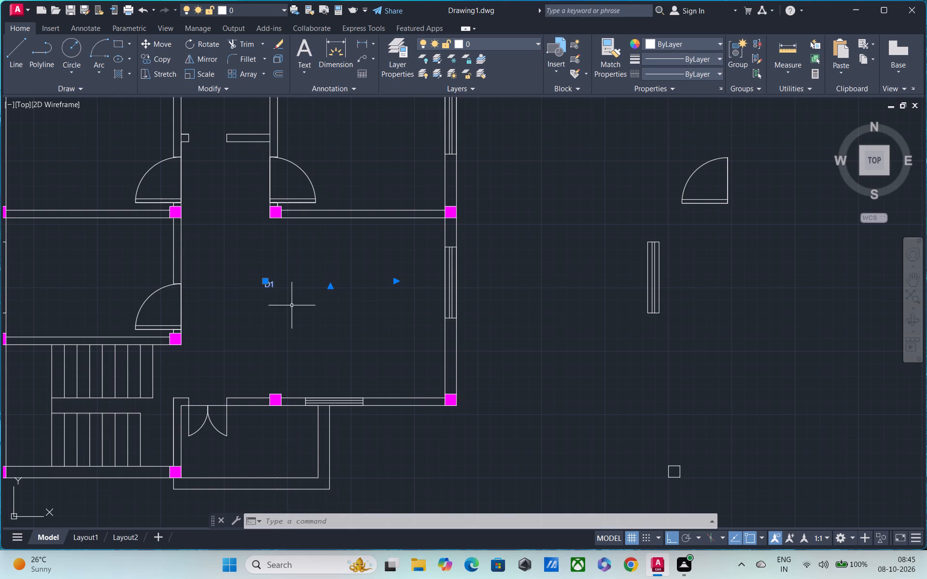
text(CO)
key(space)
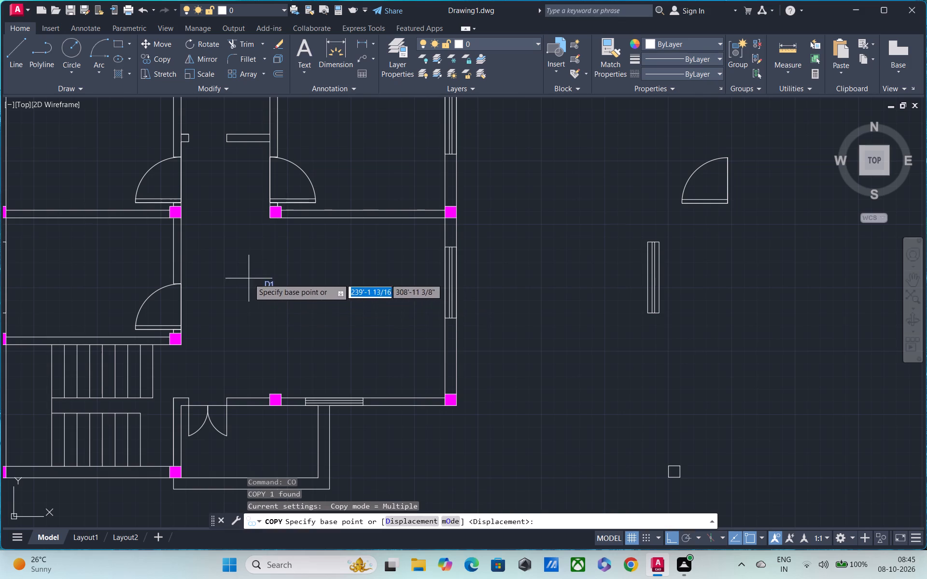
click(262, 287)
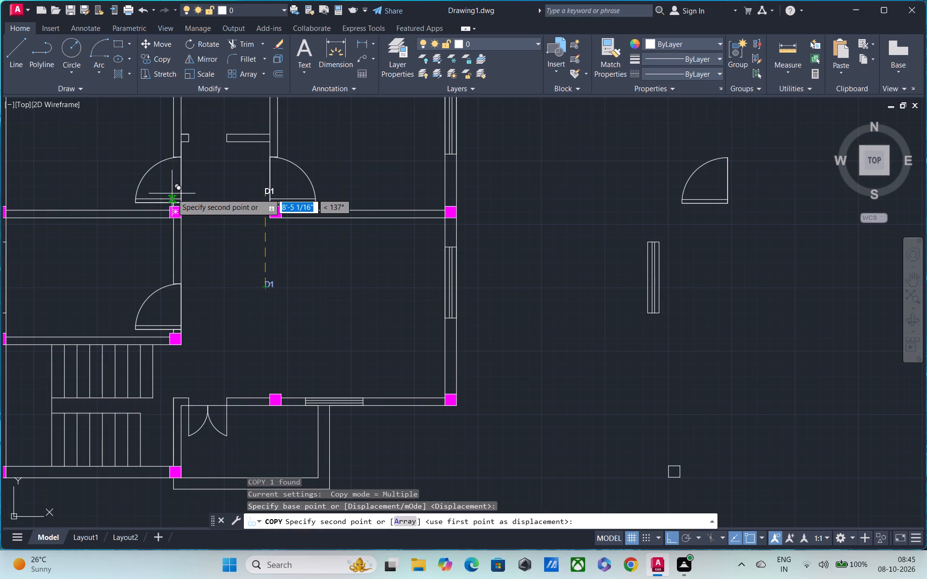
key(F8)
scroll(163, 193, up, 2)
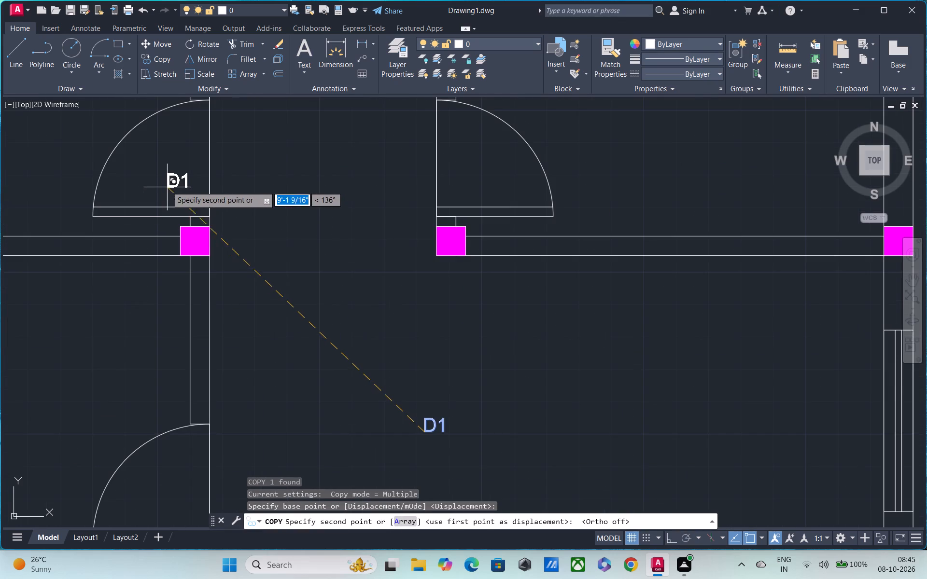
click(168, 171)
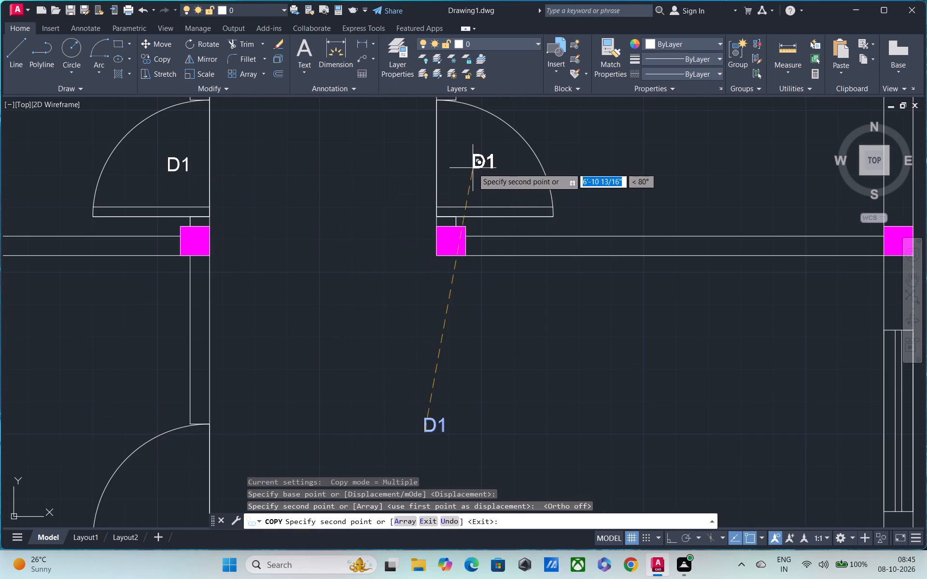
click(467, 168)
Place another copy of the D1 label in the door swing of the room above the staircase.
middle_drag(361, 256, 374, 178)
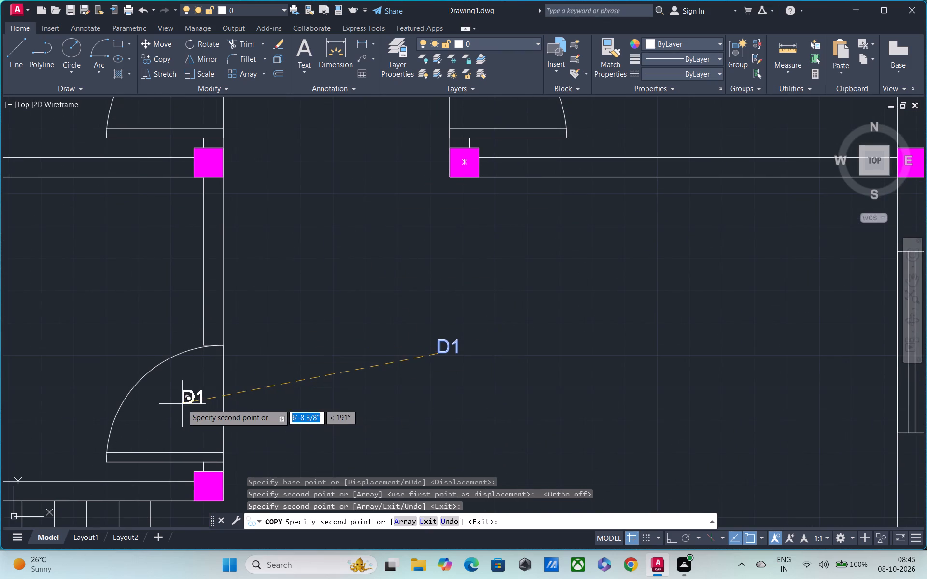
click(182, 404)
scroll(239, 446, down, 1)
middle_drag(239, 450, 247, 457)
middle_drag(321, 197, 306, 275)
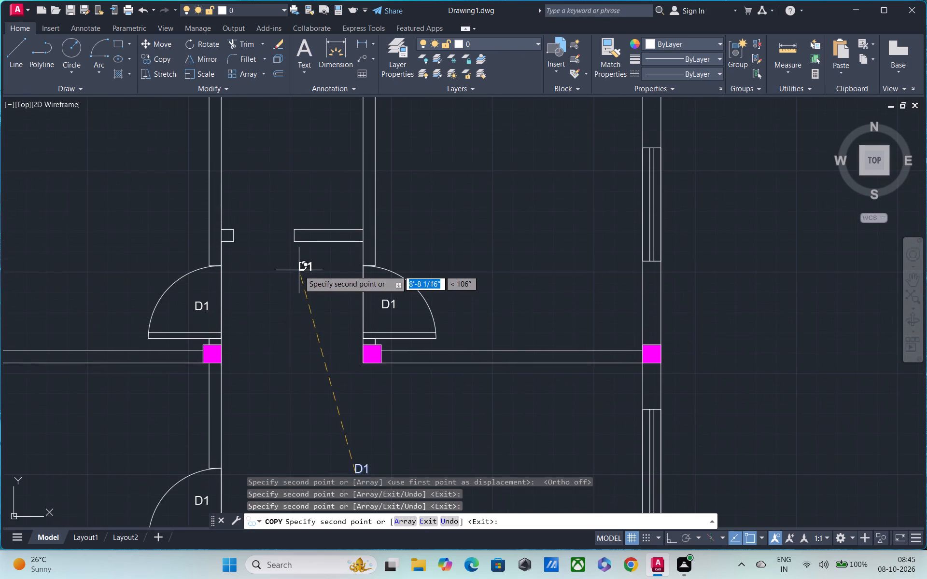
scroll(268, 254, up, 1)
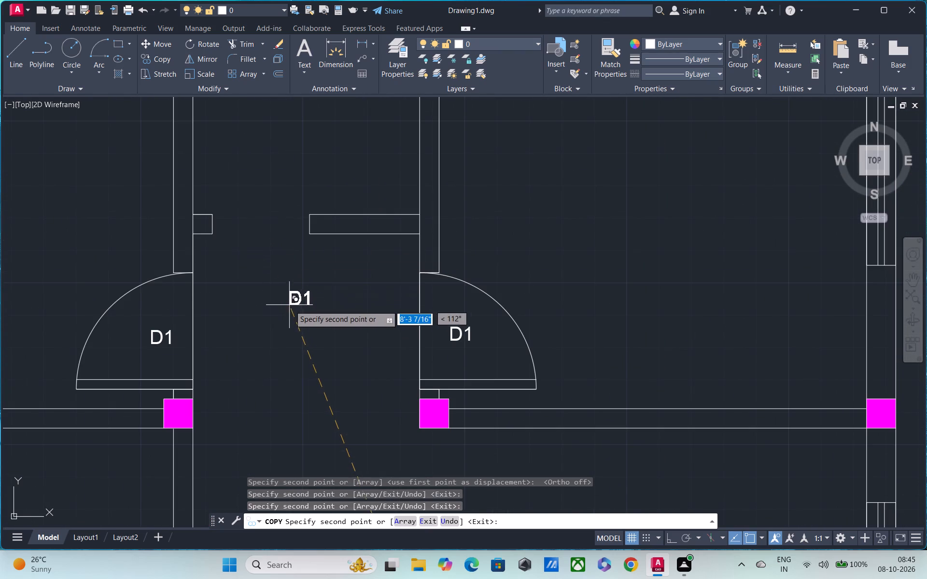
scroll(293, 313, down, 2)
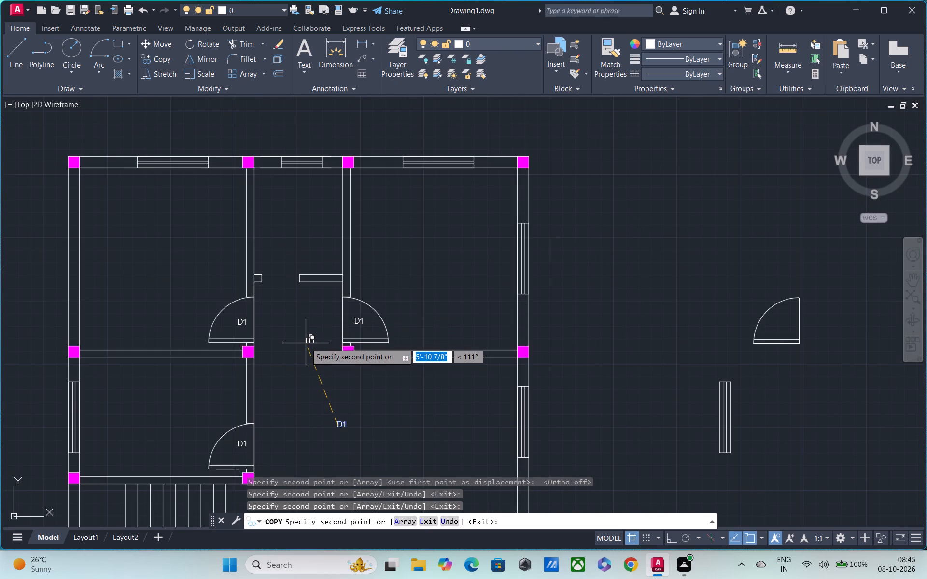
key(Escape)
Draw a 2.5' vertical line upward from the end midpoint of the short wall stub at the passage's upper opening.
middle_drag(276, 308, 307, 271)
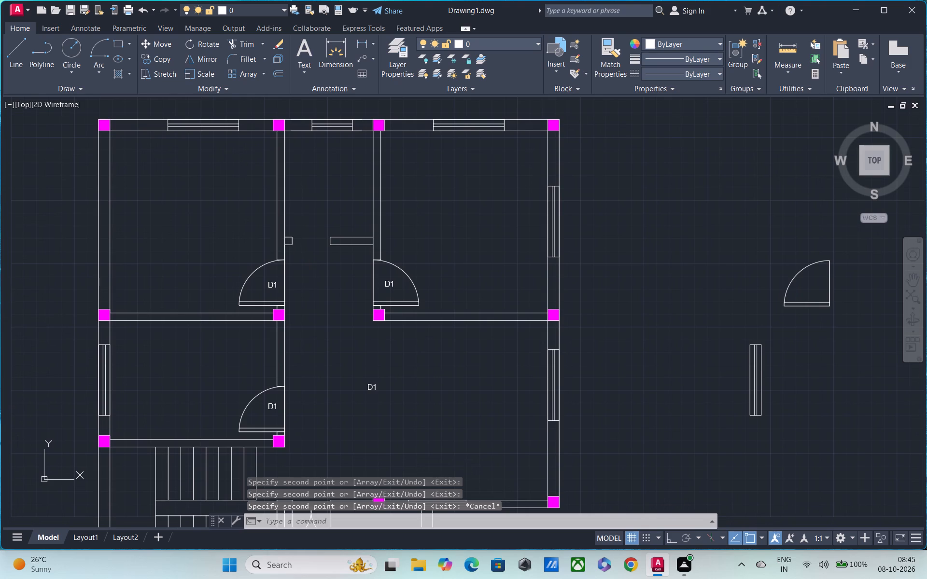
text(L)
key(space)
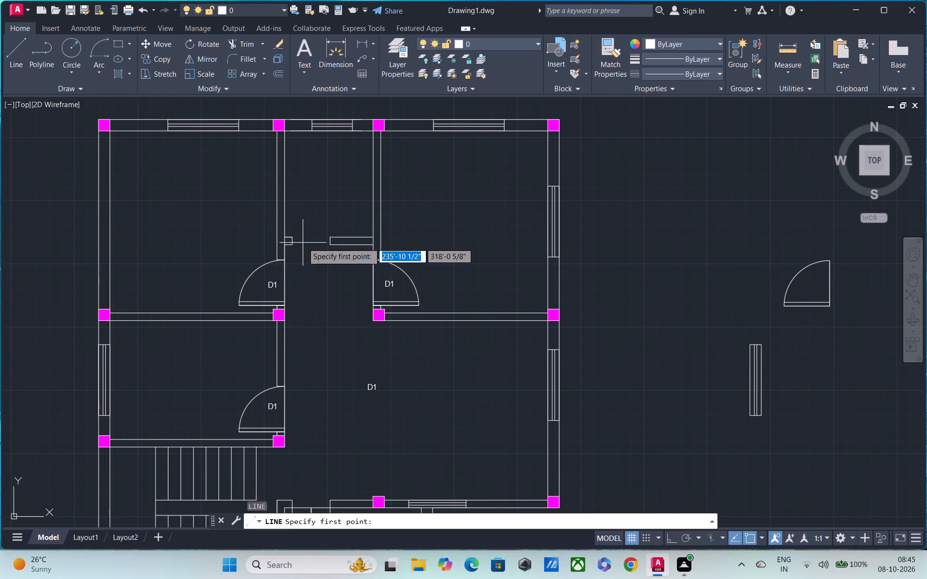
click(291, 242)
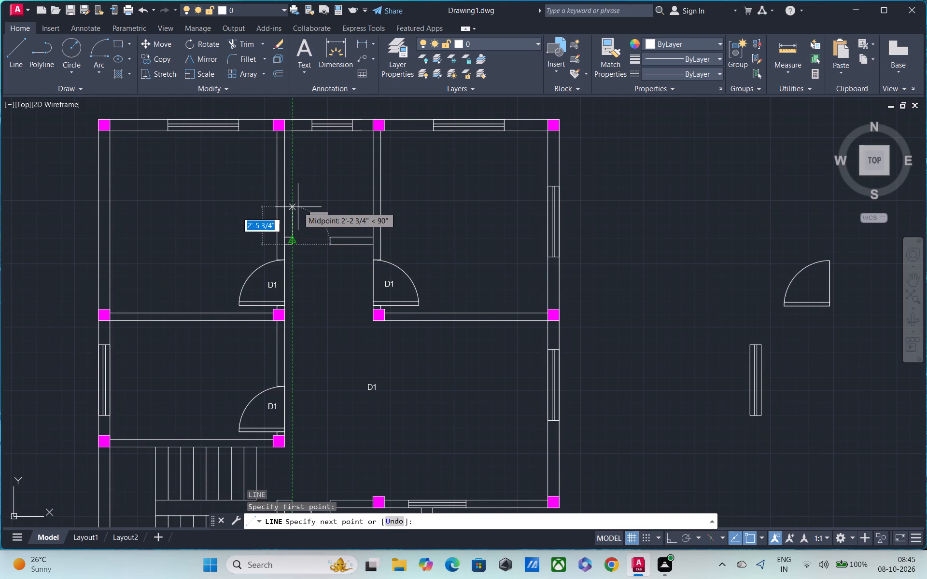
text(2.5')
key(Return)
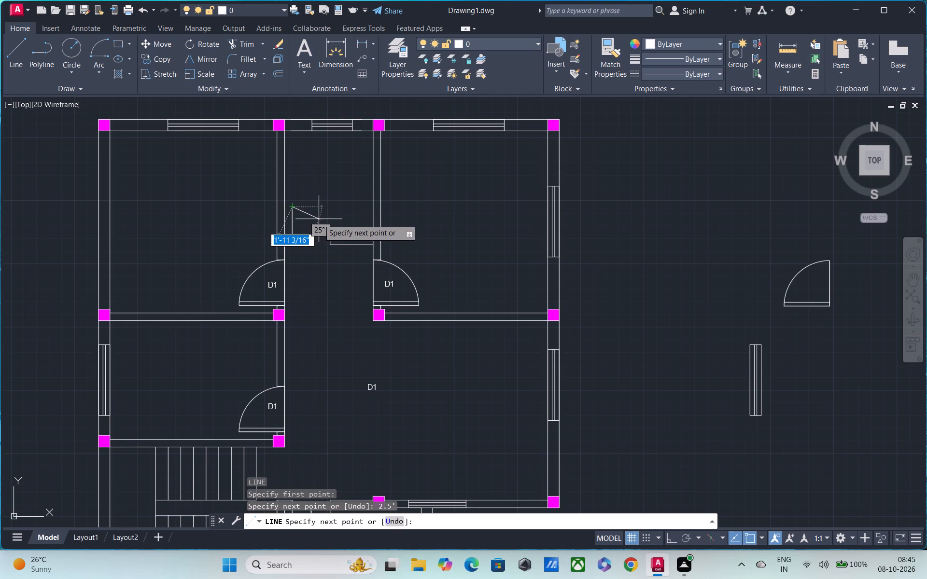
key(Escape)
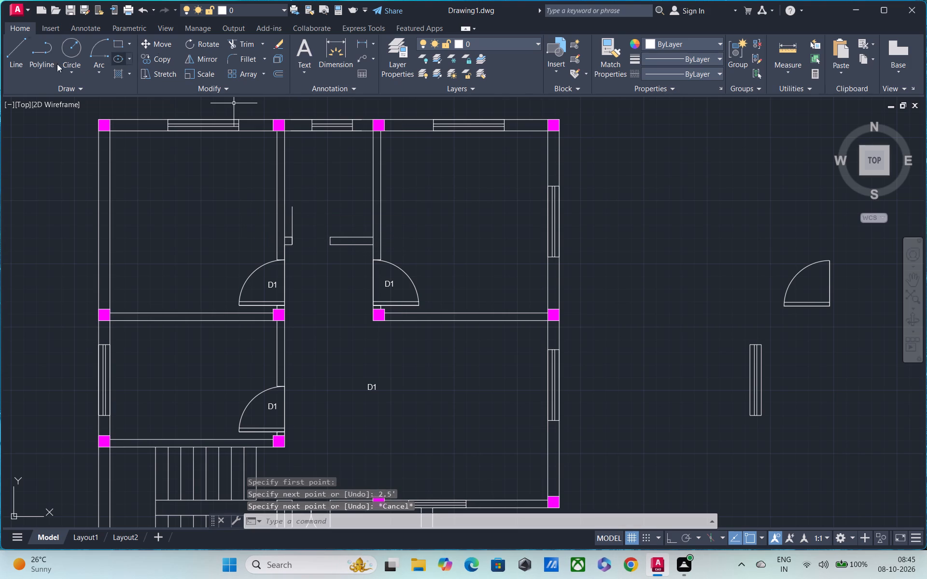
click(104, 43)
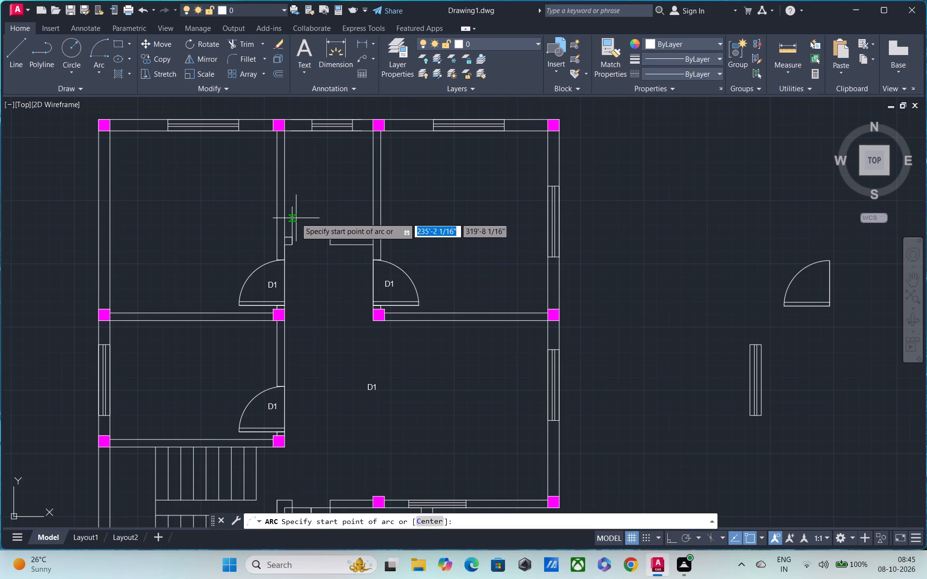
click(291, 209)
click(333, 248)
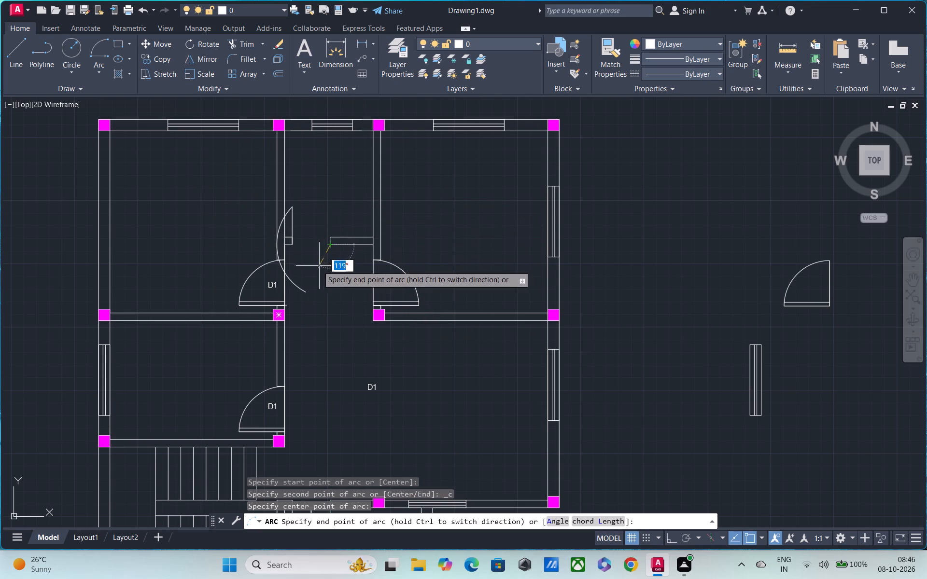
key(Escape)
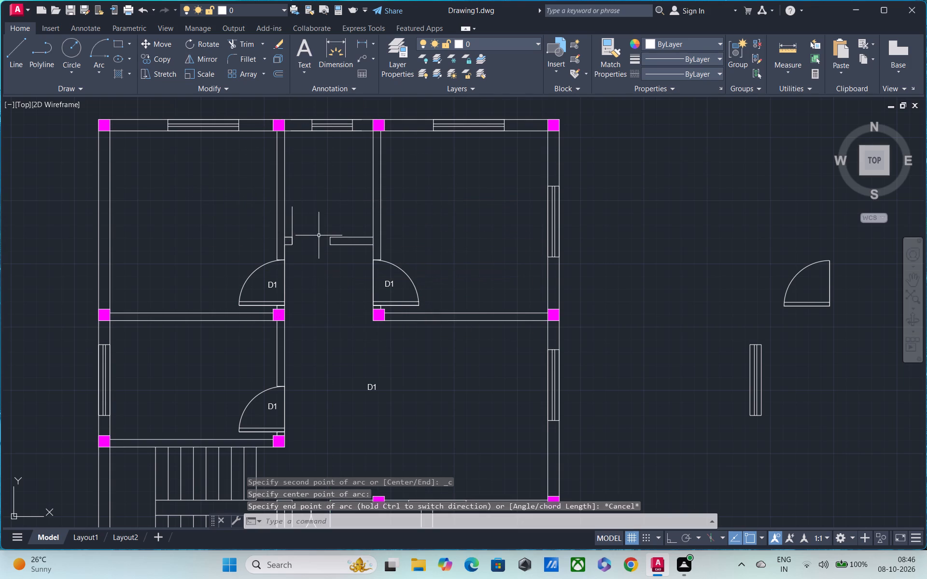
Draw a three-point arc from the top of the short vertical line through the opposite wall end, finishing below the wall.
key(a)
text(RC)
key(space)
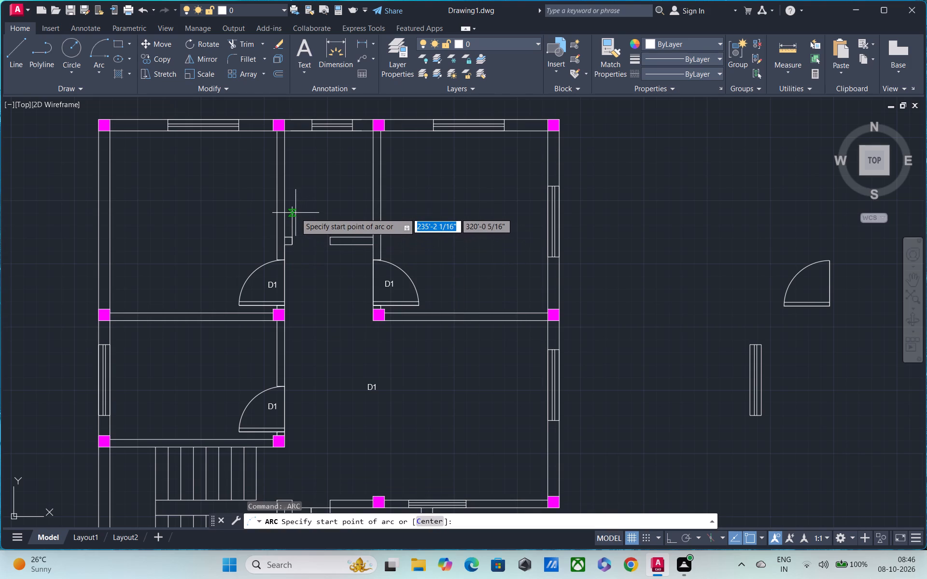
click(294, 210)
click(331, 249)
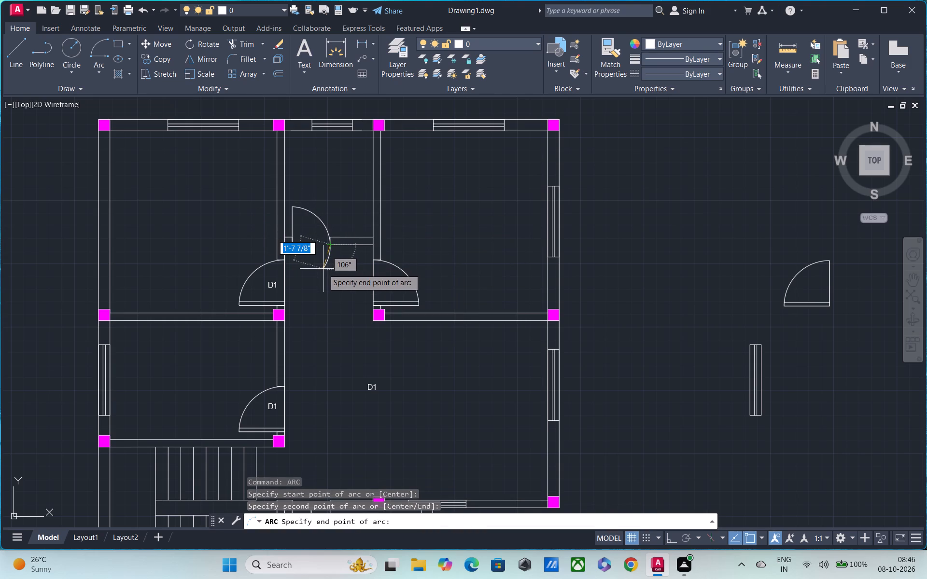
click(323, 269)
key(Escape)
Trim off the part of the new door arc that extends below the wall opening.
text(TR)
key(space)
scroll(370, 302, up, 2)
drag(318, 224, 251, 227)
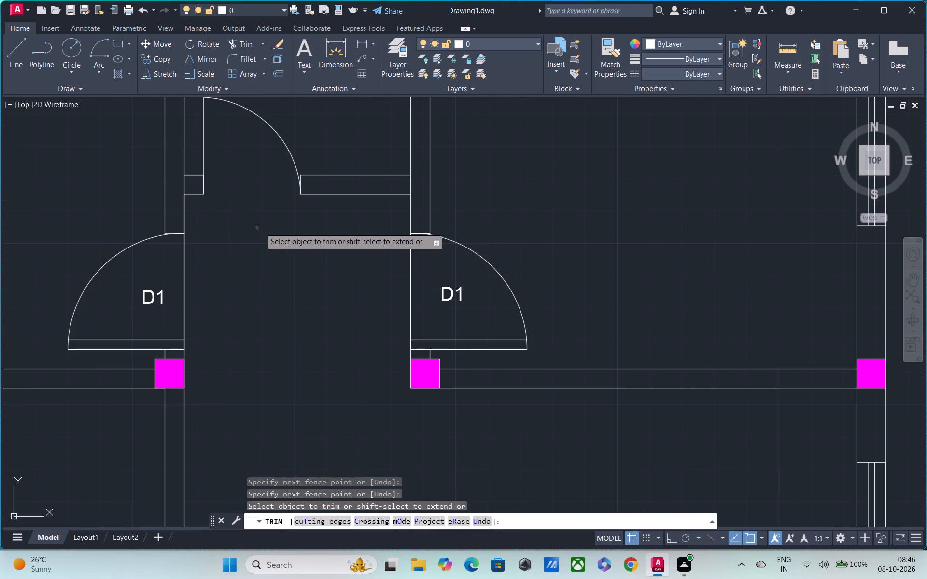
scroll(268, 227, down, 2)
middle_drag(268, 227, 279, 209)
scroll(279, 209, up, 1)
scroll(279, 209, down, 1)
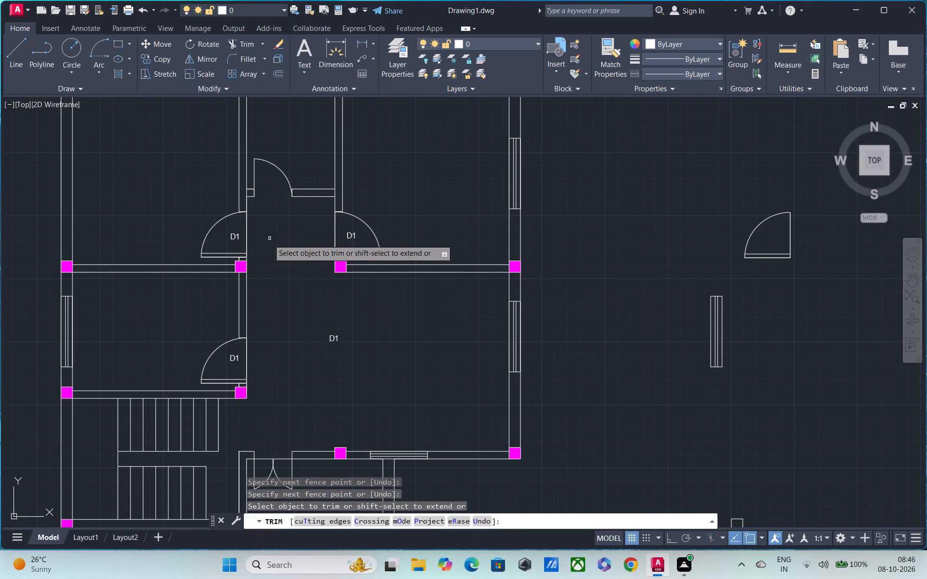
text(L)
key(space)
key(Escape)
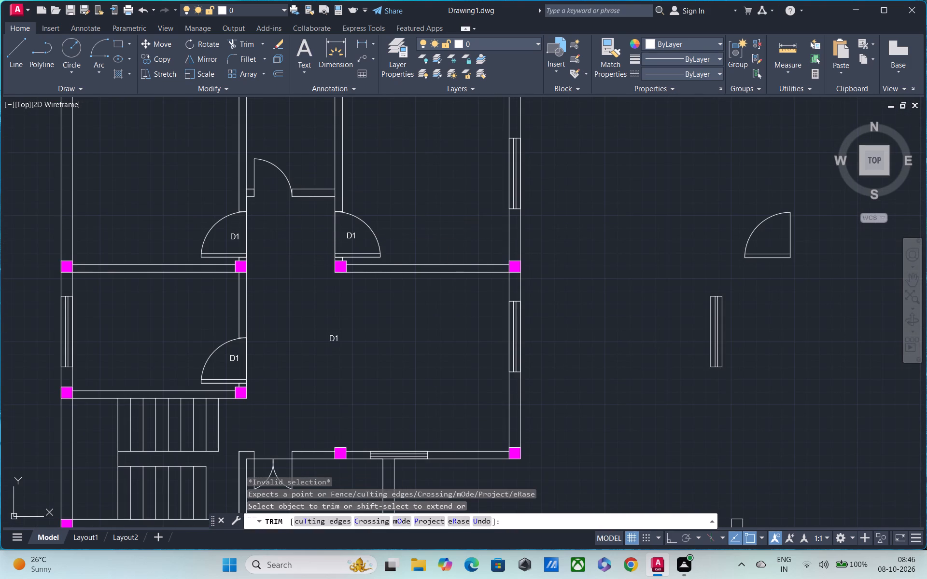
Draw a threshold line across the new door opening, joining the lower corners of the two wall ends.
text(L)
key(space)
scroll(254, 240, up, 3)
middle_drag(251, 268, 244, 311)
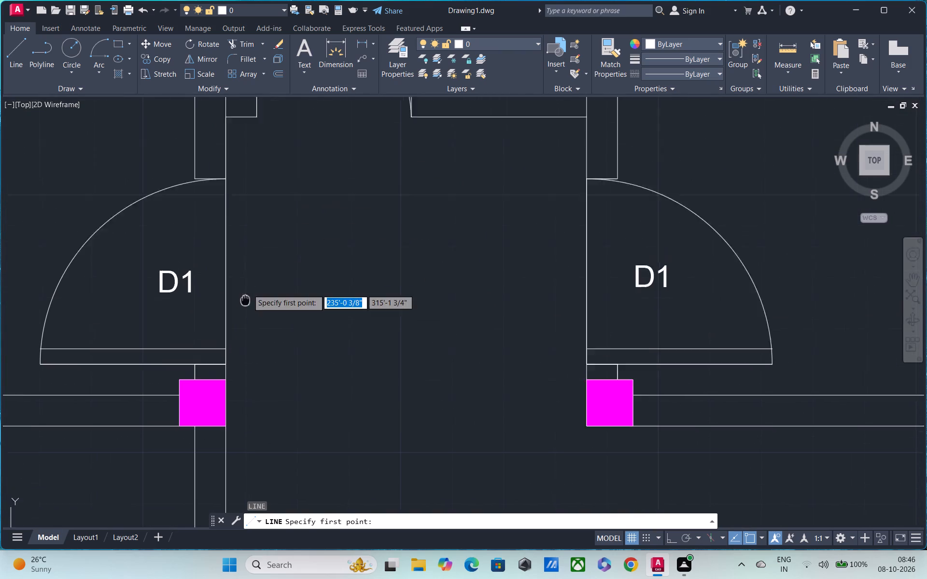
middle_drag(244, 311, 234, 372)
click(241, 197)
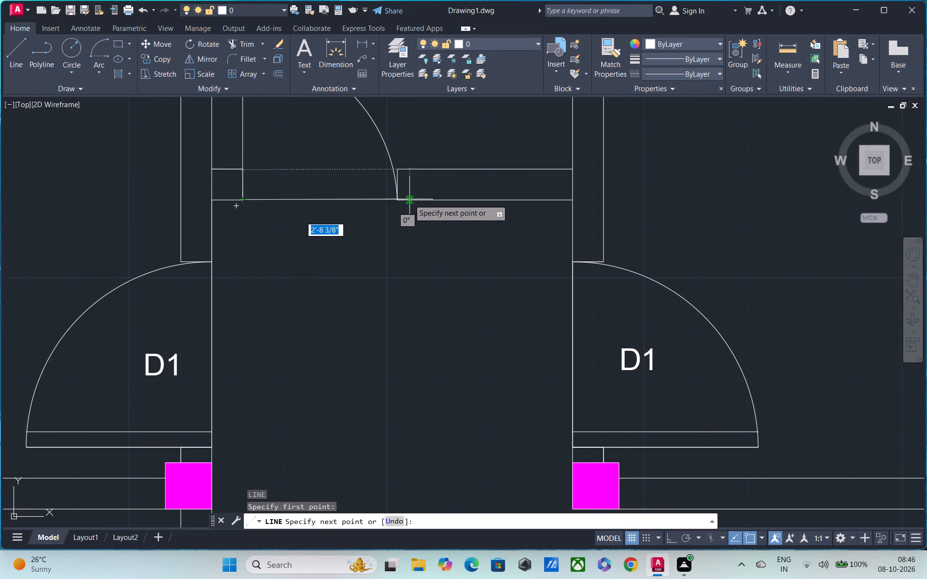
click(397, 200)
key(Escape)
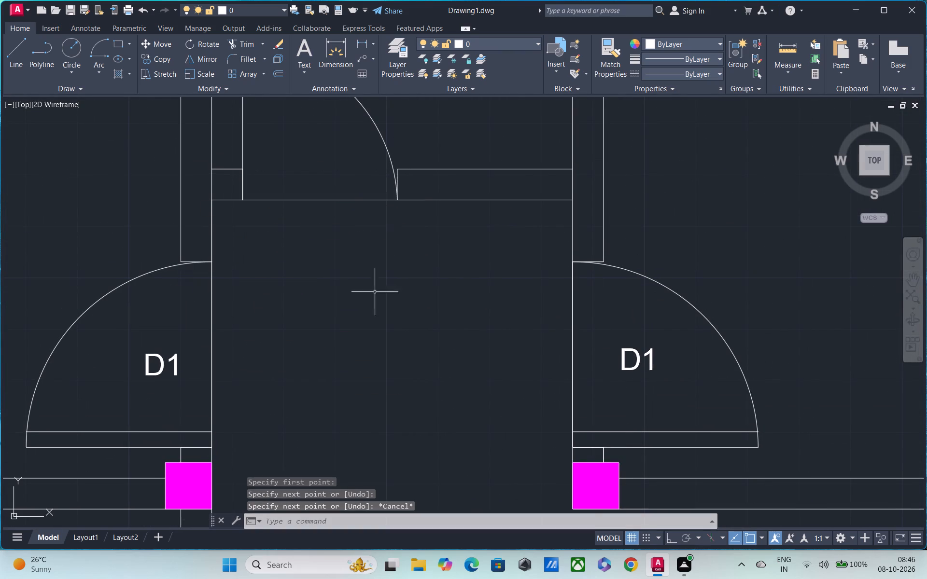
Copy the D1 label from the door above the staircase into the open passage and the new door's swing.
scroll(372, 306, down, 3)
middle_drag(369, 296, 370, 268)
scroll(333, 403, up, 1)
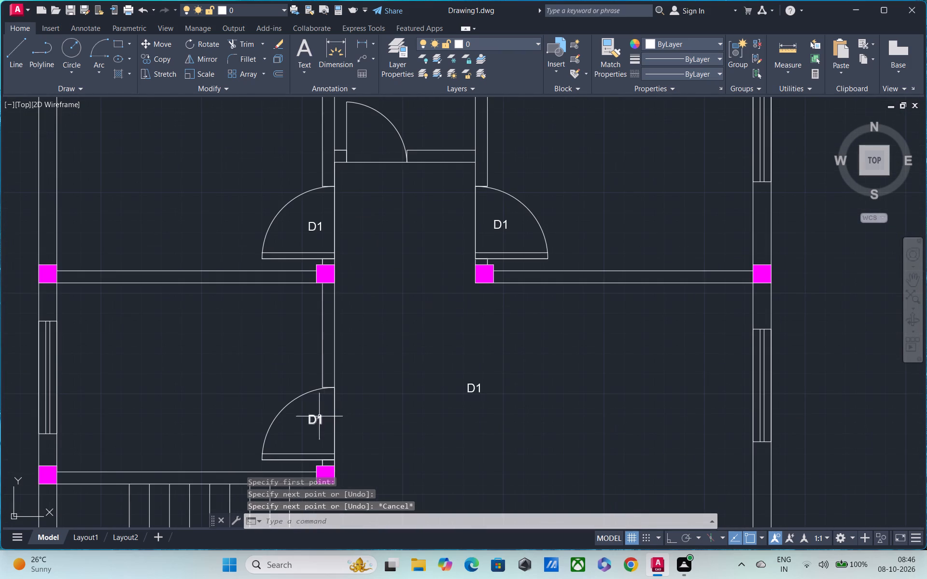
click(316, 418)
text(CO)
key(space)
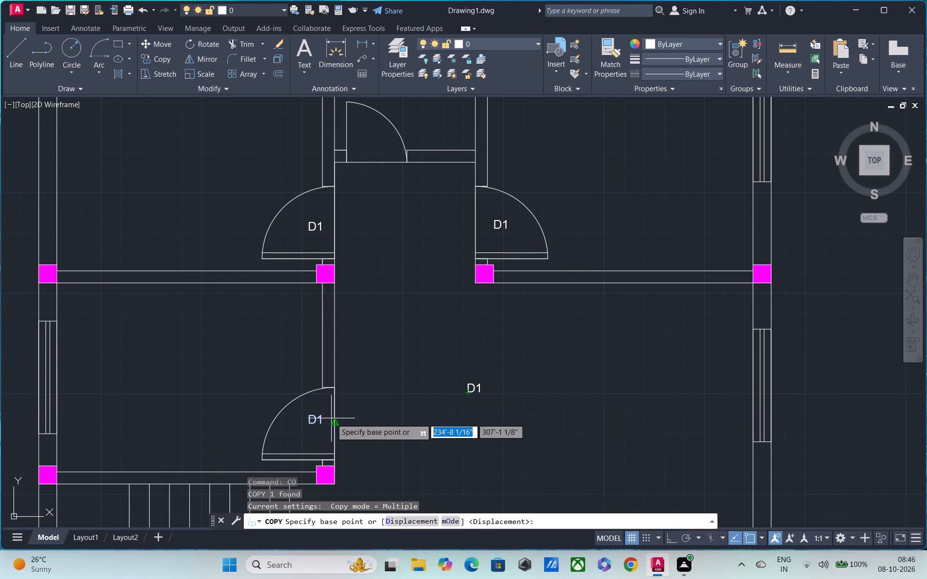
click(317, 420)
click(401, 316)
middle_drag(400, 361, 389, 411)
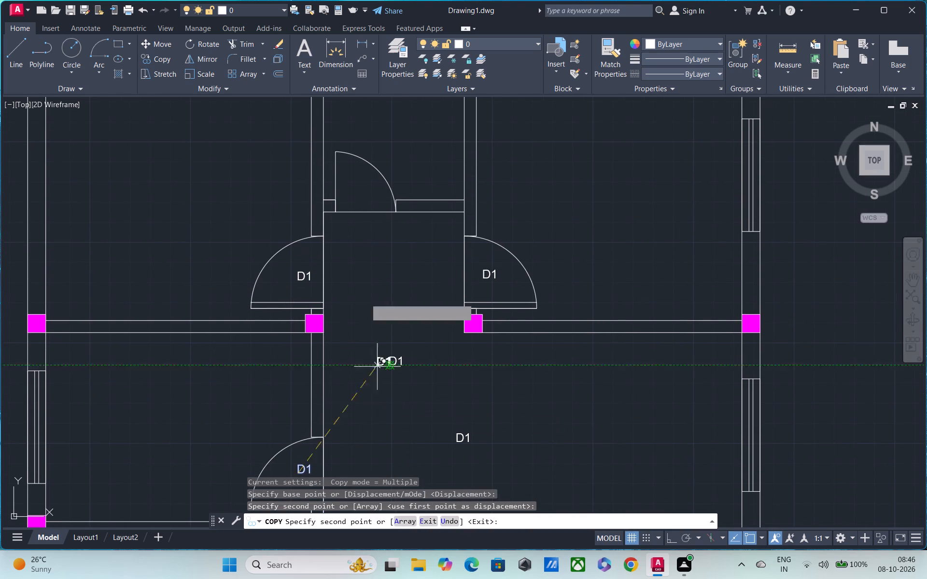
click(361, 195)
Place further D1 copies in the two upper corner rooms, the entrance porch and the space beside the upper stair flight.
scroll(341, 285, down, 2)
middle_drag(369, 307, 379, 310)
click(286, 236)
click(456, 235)
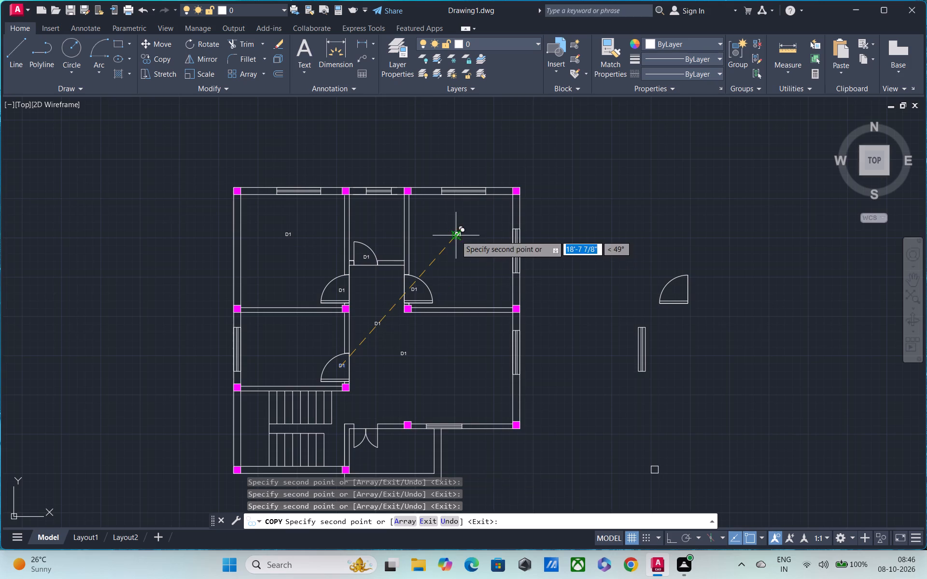
middle_drag(443, 347, 435, 238)
click(394, 346)
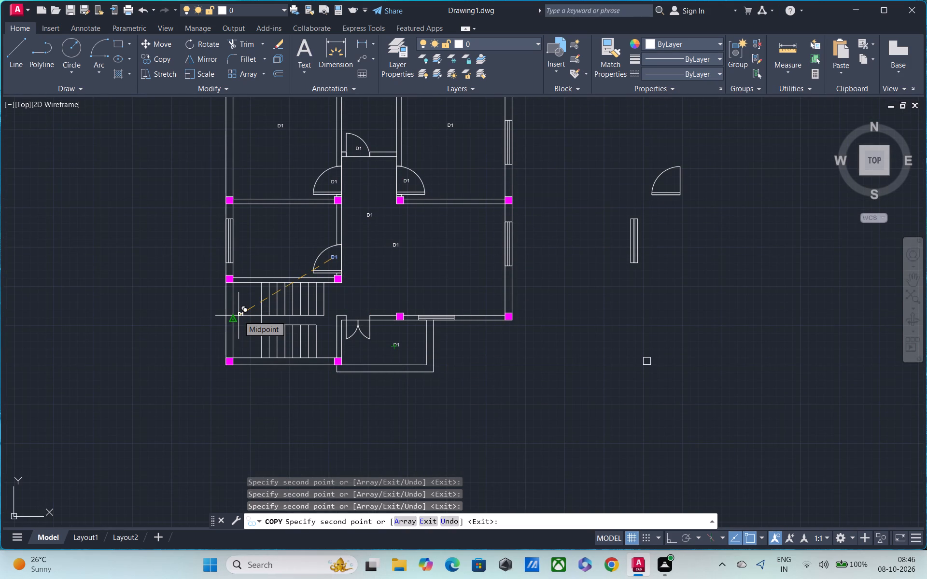
scroll(239, 315, up, 2)
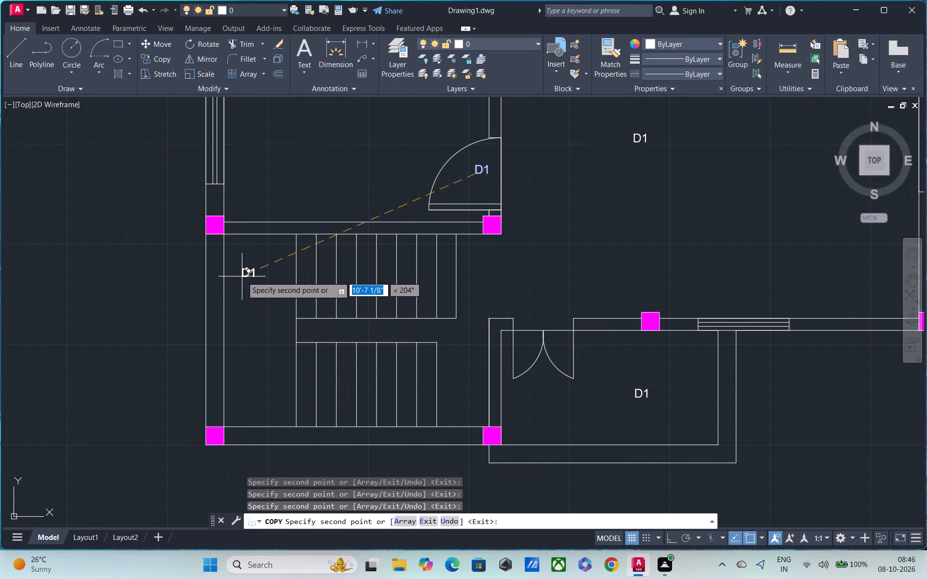
click(242, 276)
Place a D1 copy in the empty space east of the plan and change its text to W1.
scroll(295, 334, down, 1)
middle_drag(127, 334, 1, 334)
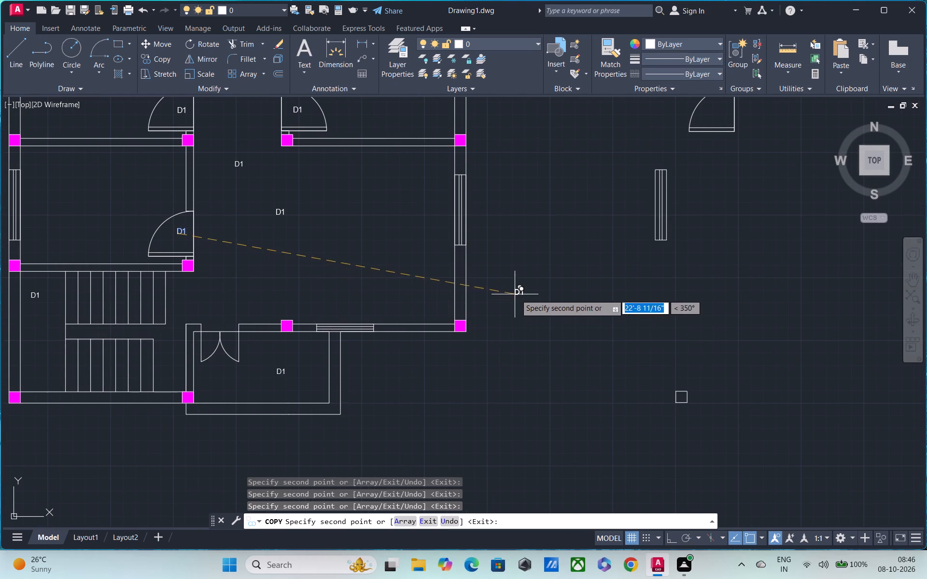
click(548, 301)
key(Escape)
double_click(553, 299)
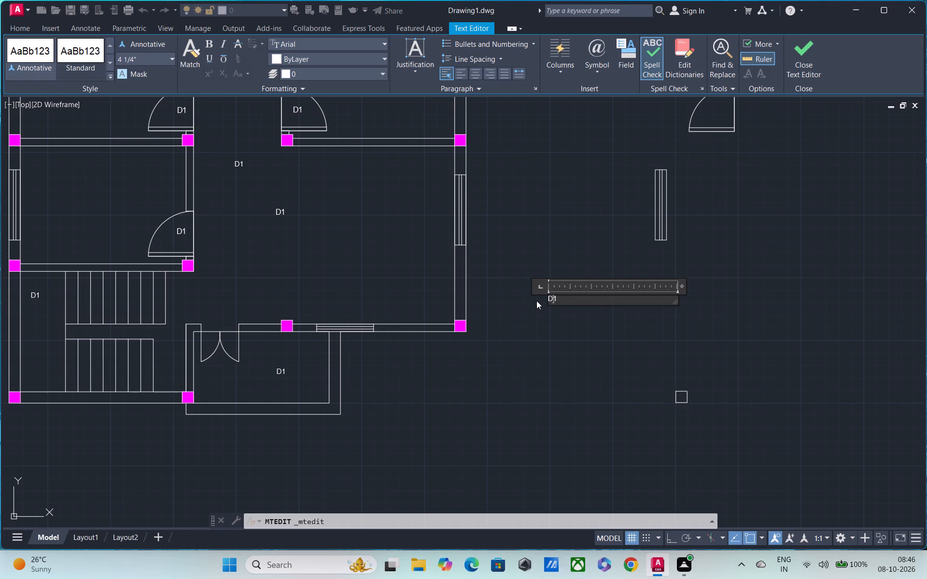
key(BackSpace)
key(w)
click(542, 350)
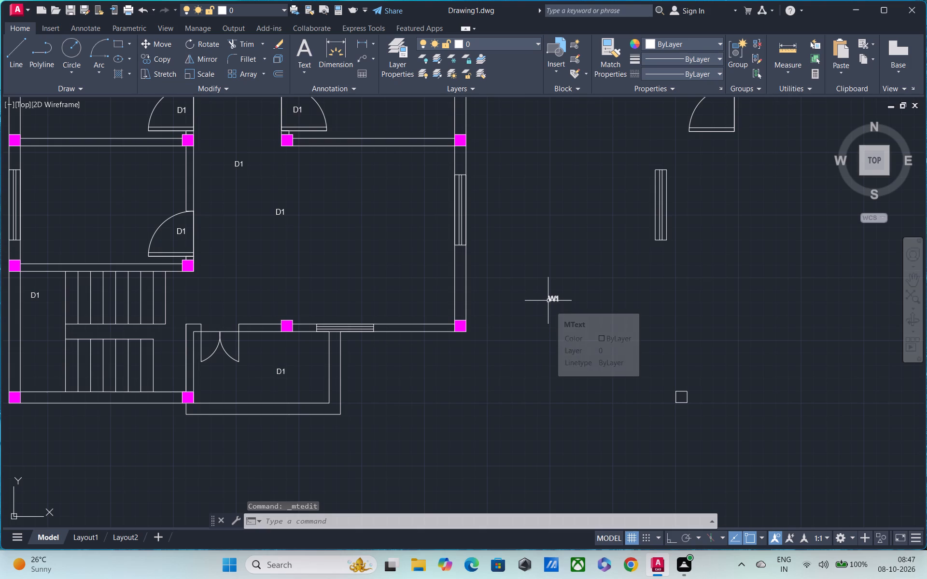
Copy the W1 label to the window beside the porch and to both windows in the plan's east wall.
key(c)
text(O)
key(space)
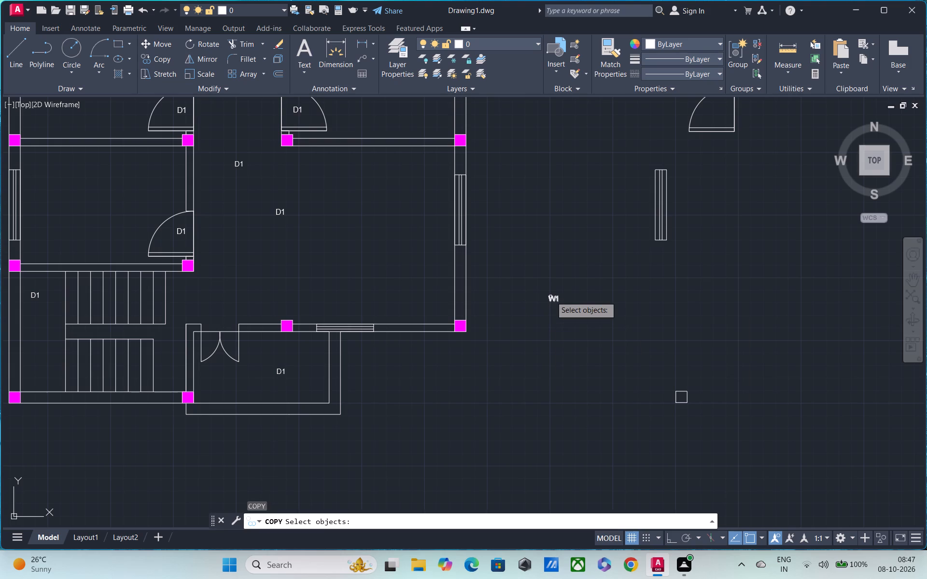
click(551, 296)
key(space)
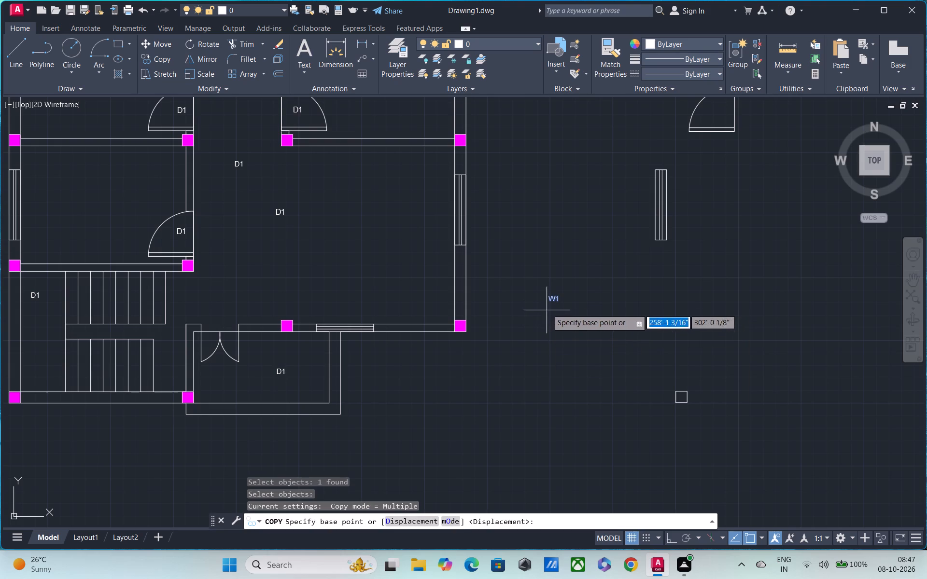
click(554, 302)
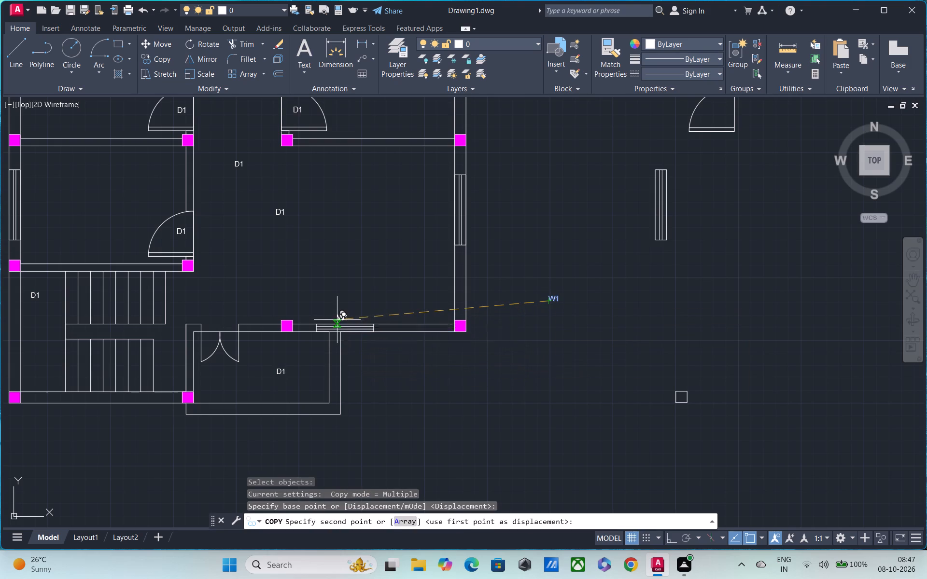
click(337, 320)
click(482, 228)
middle_drag(495, 264, 495, 379)
click(478, 166)
Place W1 copies above the three windows of the upper outer wall and beside the west wall window.
middle_drag(495, 228, 497, 469)
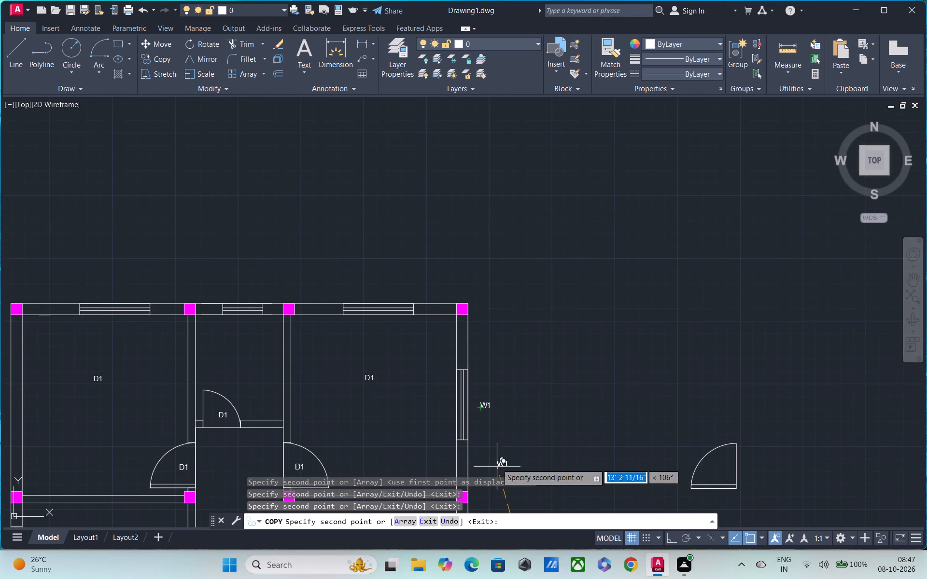
click(386, 290)
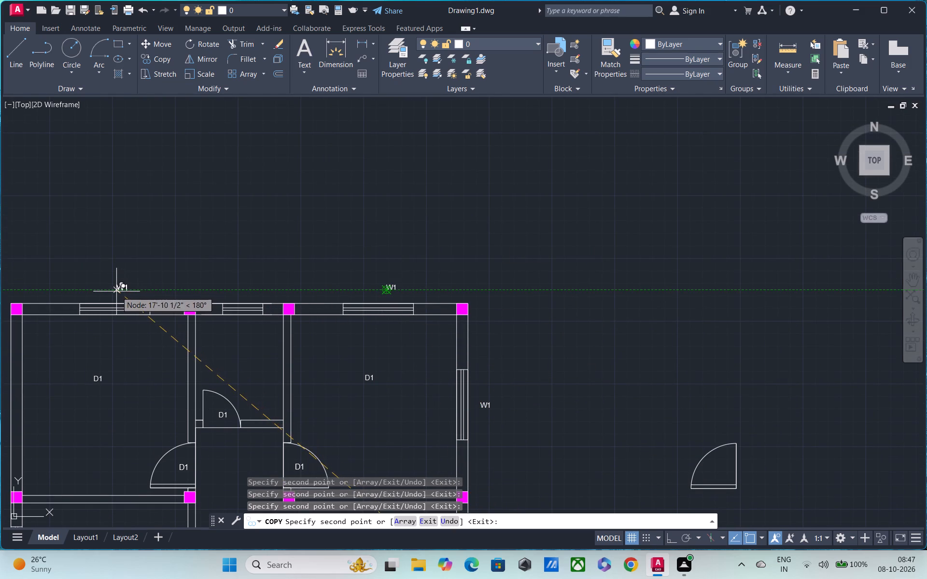
click(115, 291)
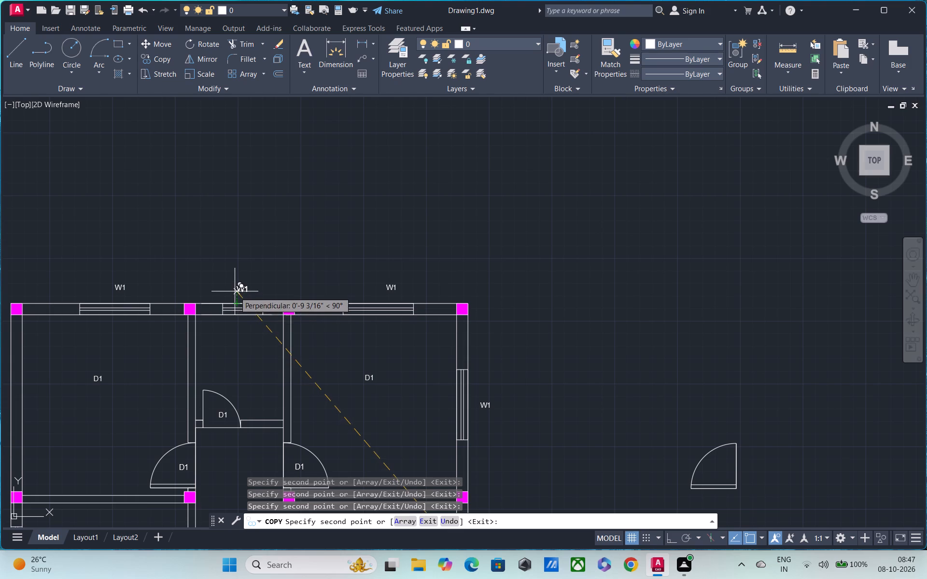
click(235, 290)
middle_drag(168, 327, 489, 232)
middle_drag(355, 365, 362, 296)
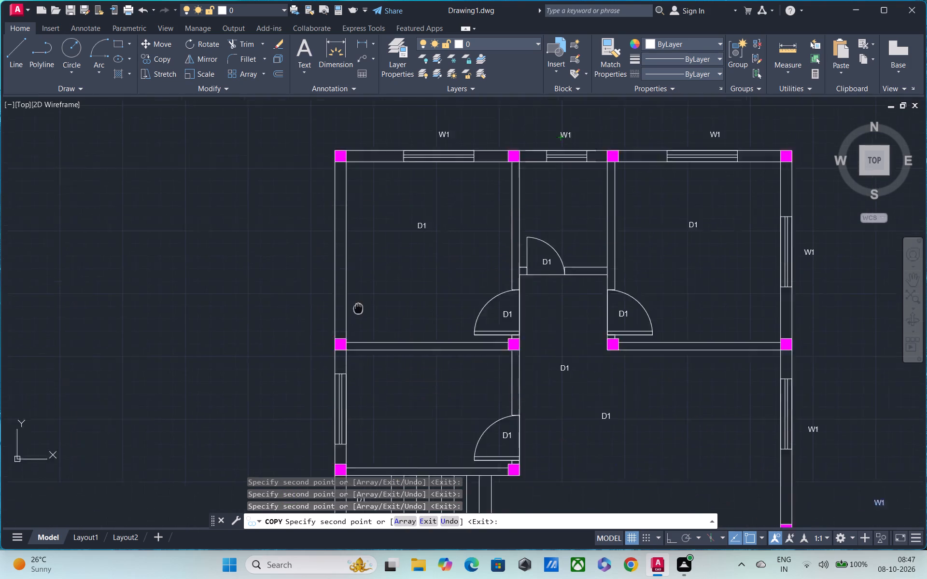
middle_drag(362, 296, 379, 219)
click(321, 316)
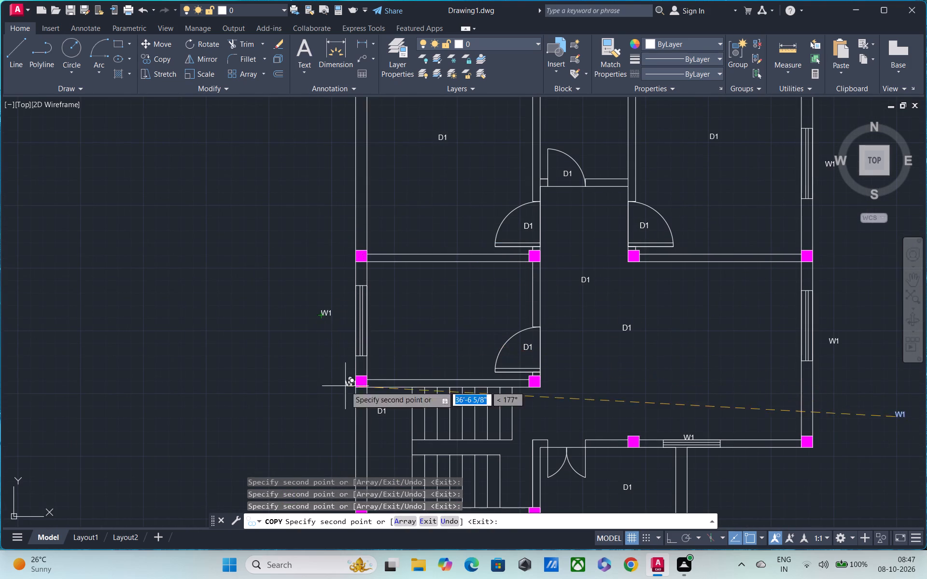
middle_drag(345, 386, 358, 216)
scroll(359, 296, down, 1)
middle_drag(430, 311, 246, 452)
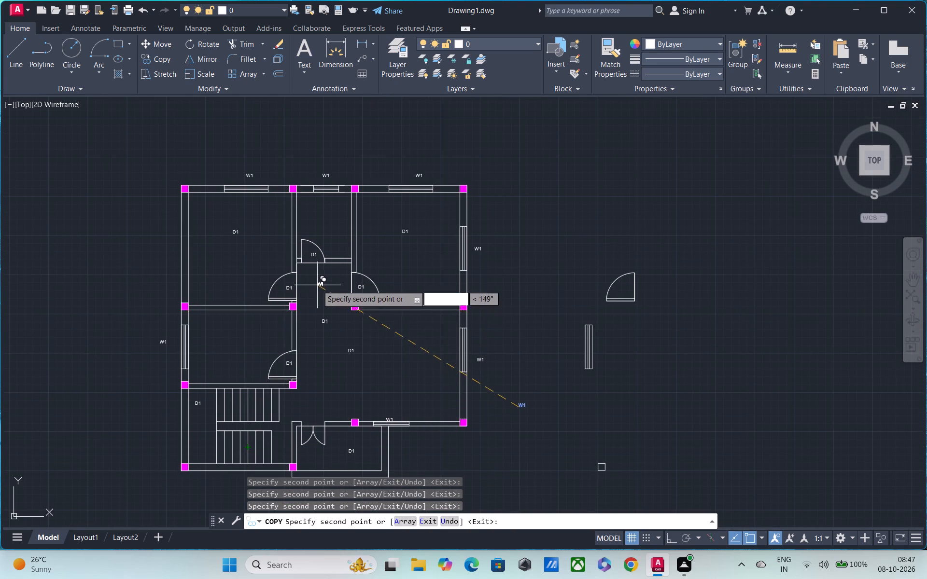
key(Escape)
Change the label above the small middle window of the upper outer wall to V1.
middle_drag(328, 291, 335, 366)
scroll(335, 243, up, 1)
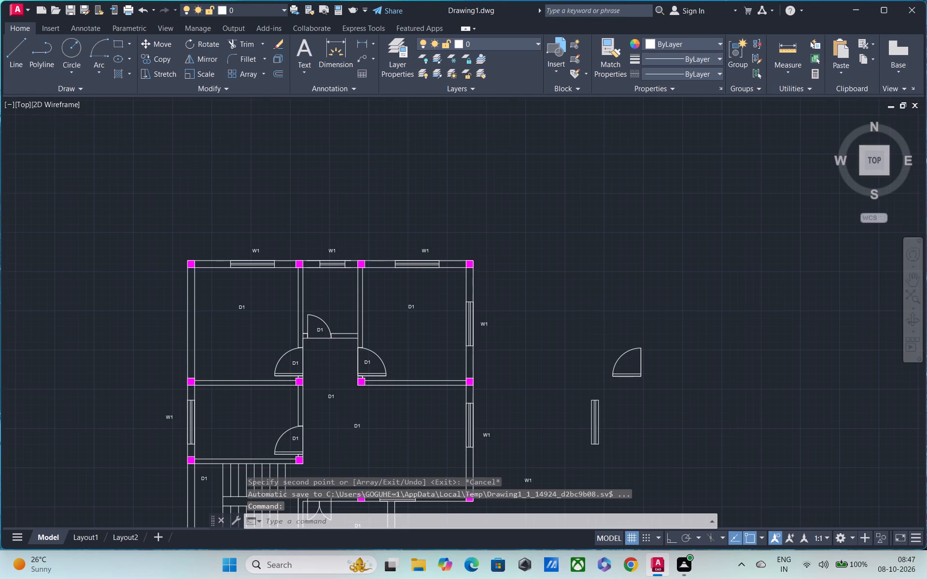
double_click(331, 257)
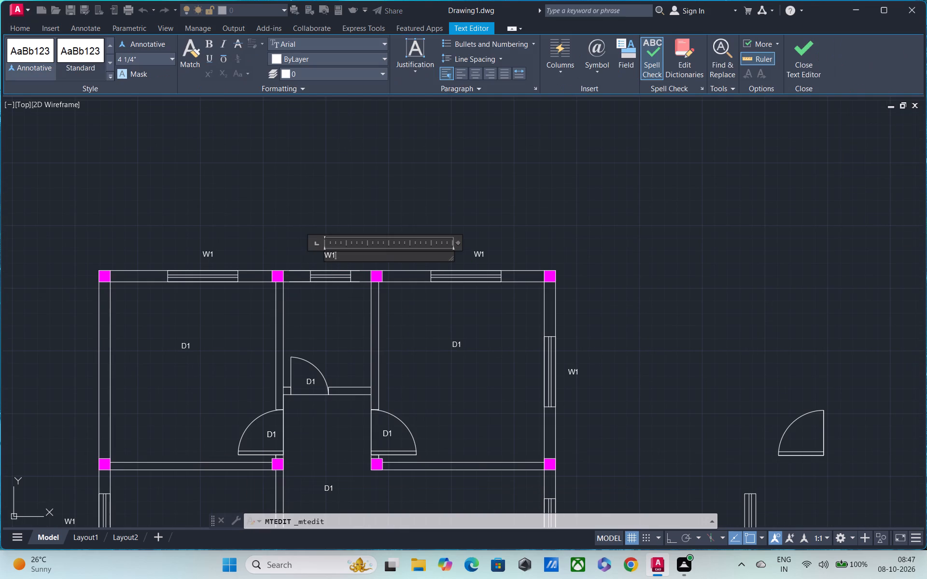
click(341, 254)
key(BackSpace)
key(BackSpace)
key(BackSpace)
key(v)
key(1)
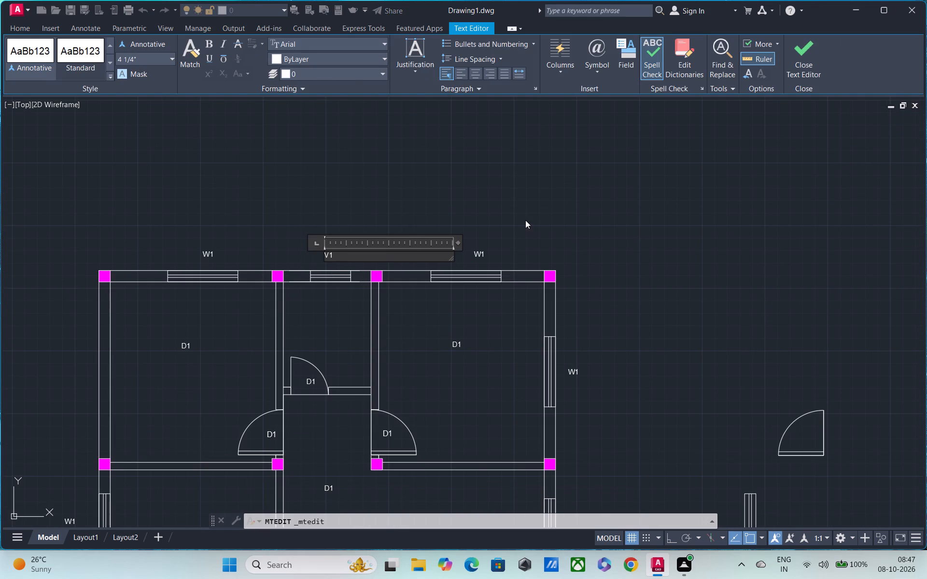
click(532, 213)
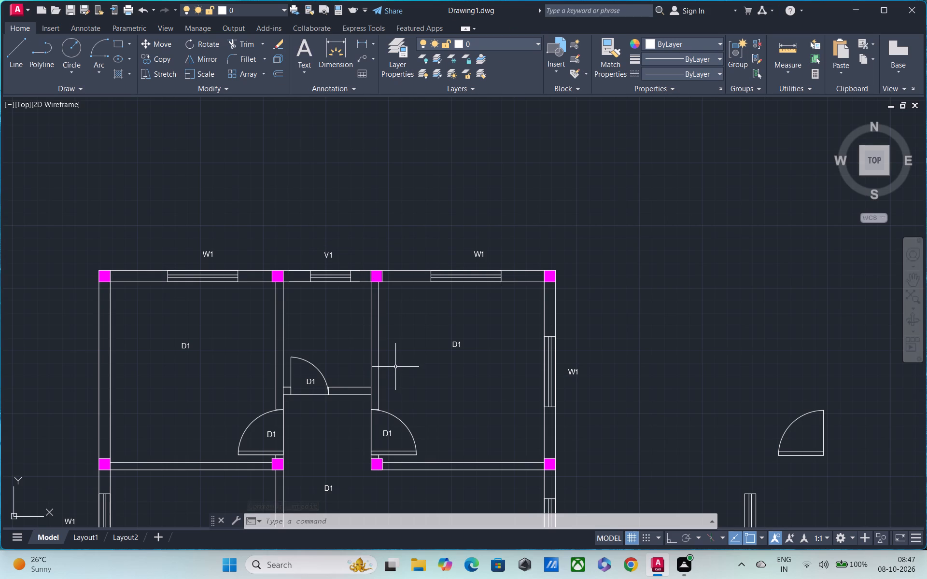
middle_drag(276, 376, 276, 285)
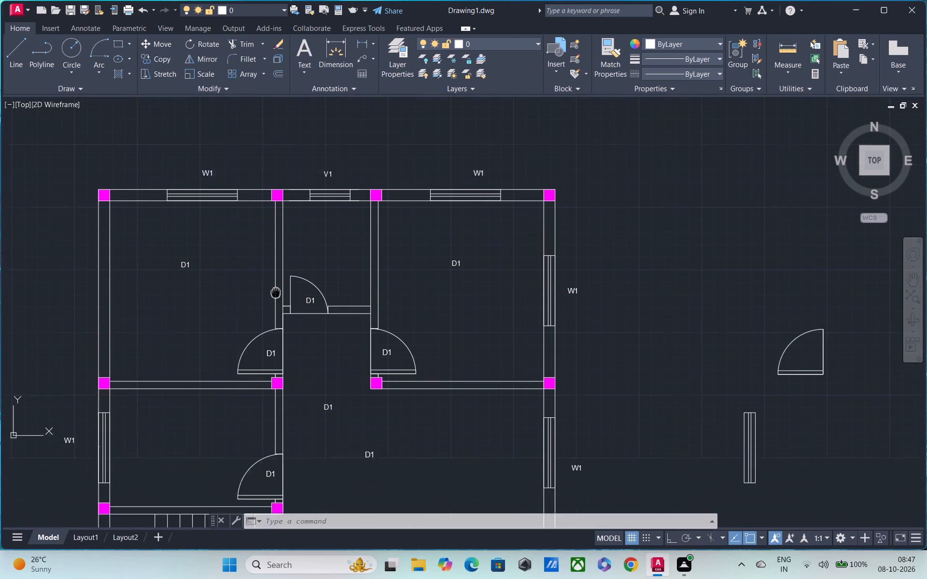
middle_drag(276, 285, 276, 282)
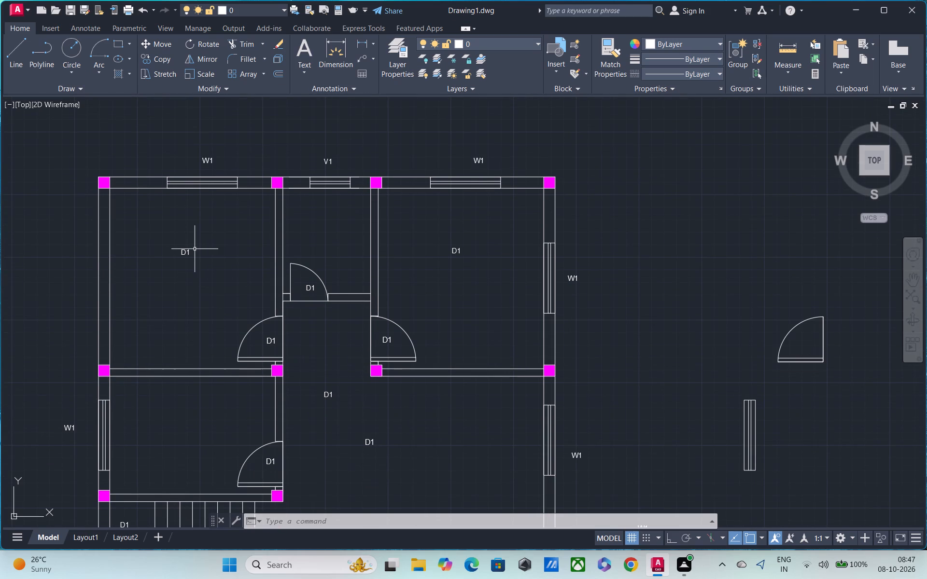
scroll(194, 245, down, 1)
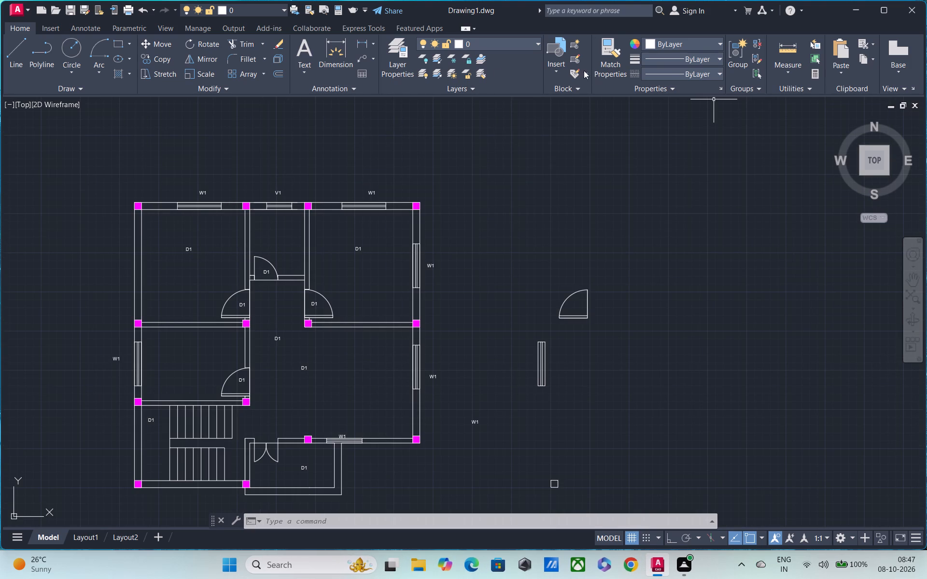
Open the library of recently used blocks for insertion.
click(555, 67)
click(561, 133)
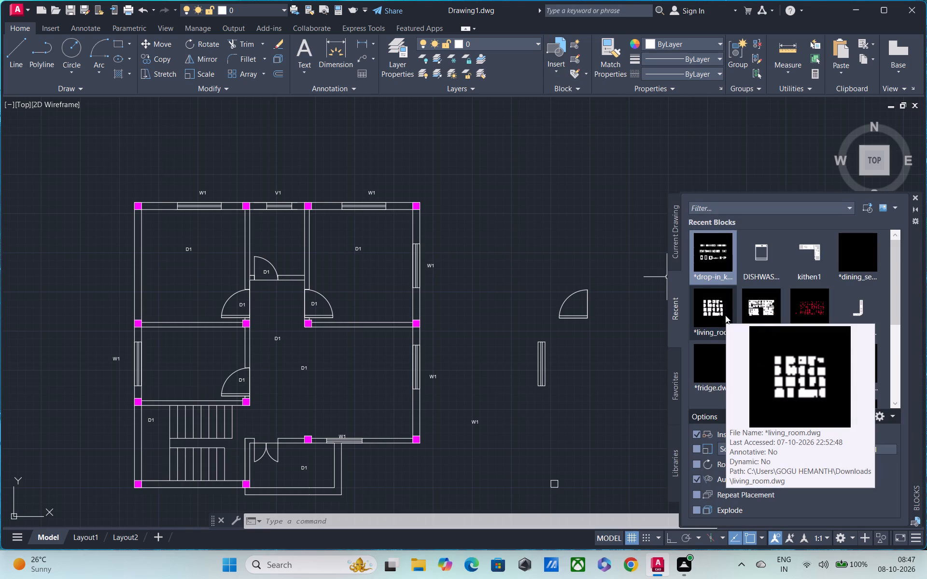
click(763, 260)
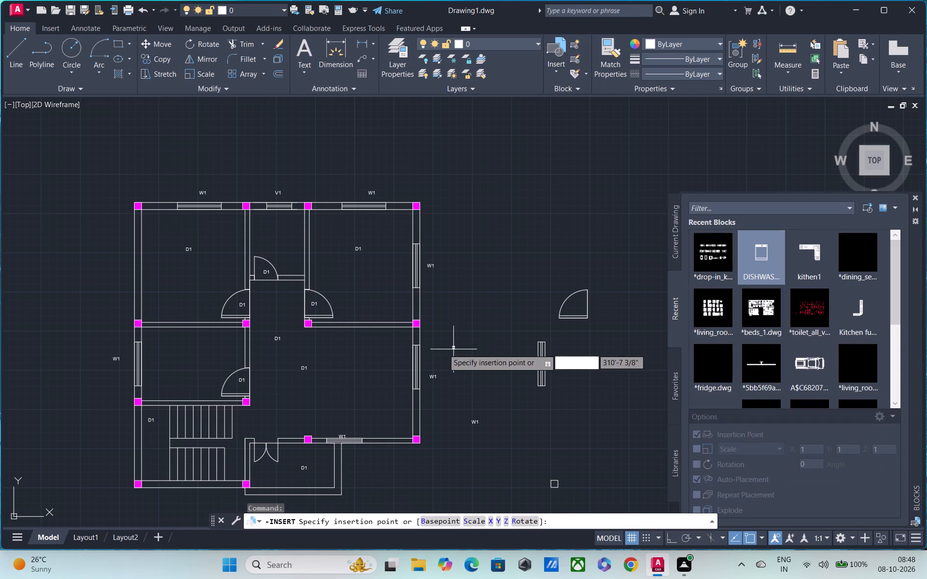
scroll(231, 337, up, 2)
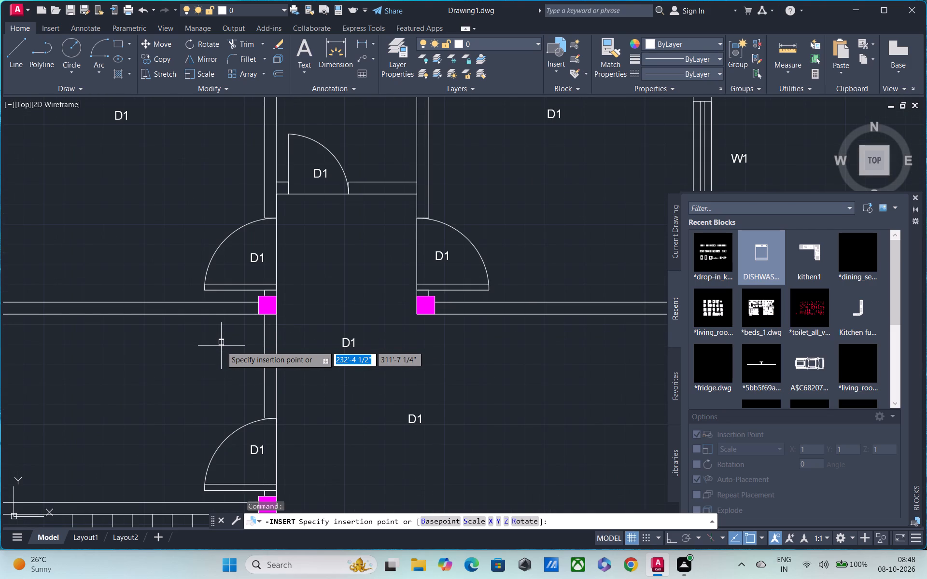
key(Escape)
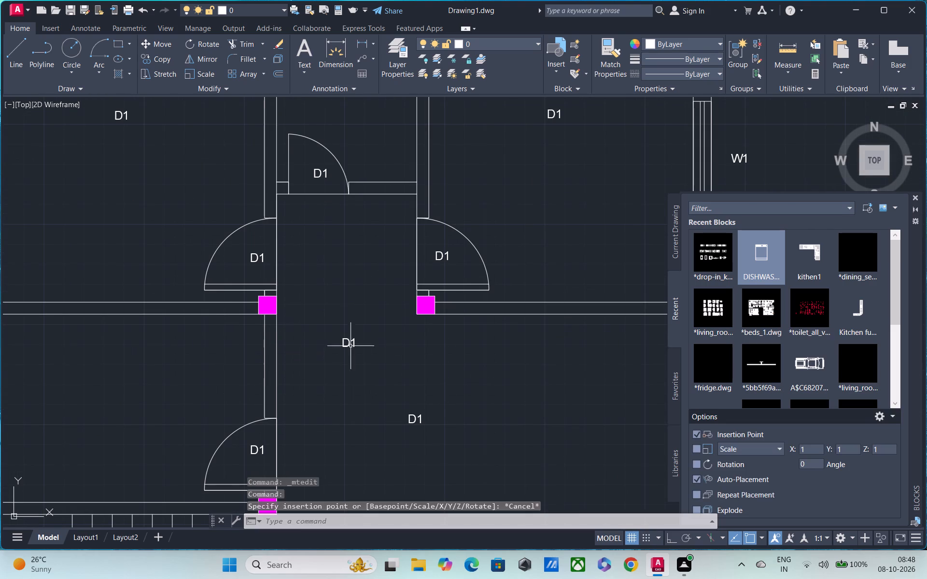
Insert the recent block kithen1 in the room directly above the staircase.
click(801, 246)
middle_drag(148, 304, 281, 265)
scroll(235, 273, down, 1)
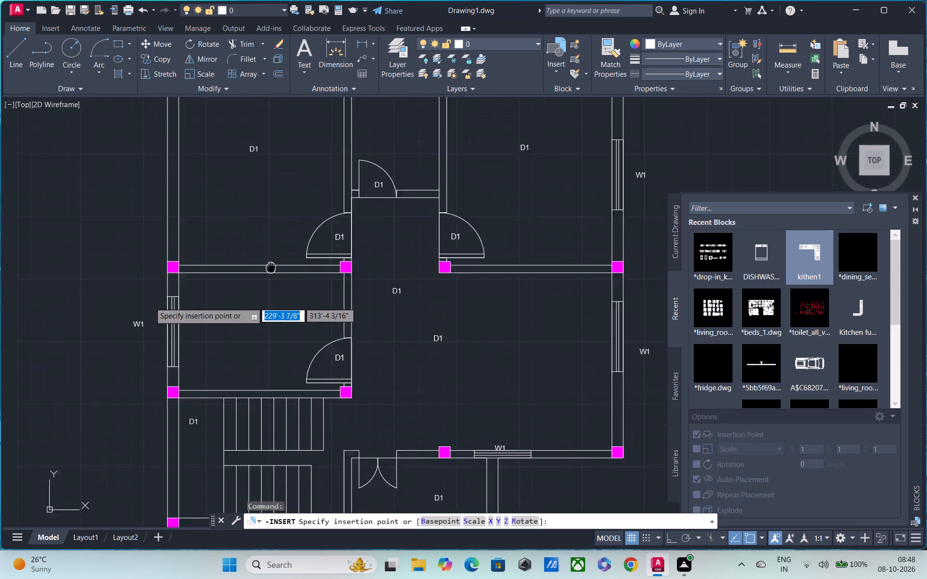
middle_drag(281, 265, 350, 252)
scroll(381, 267, up, 1)
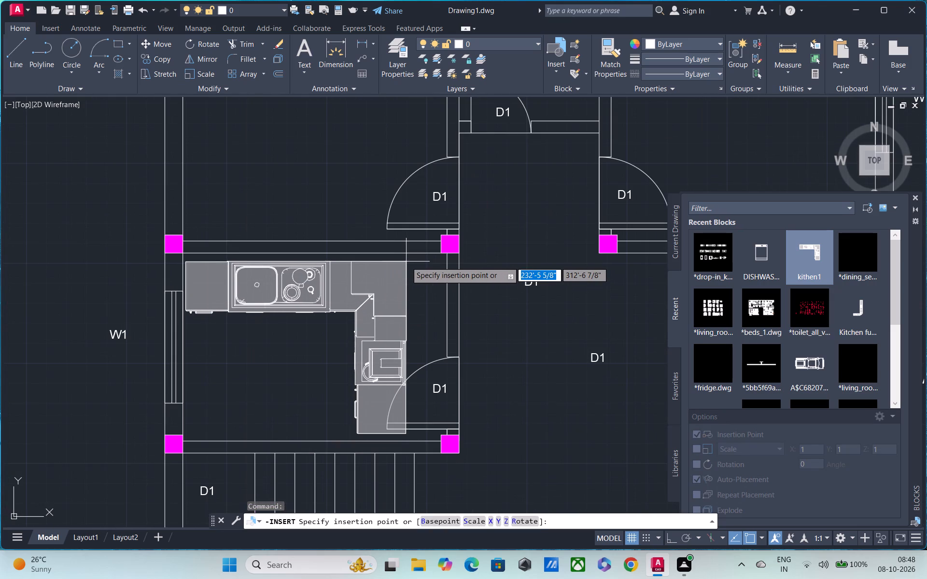
click(407, 262)
key(Escape)
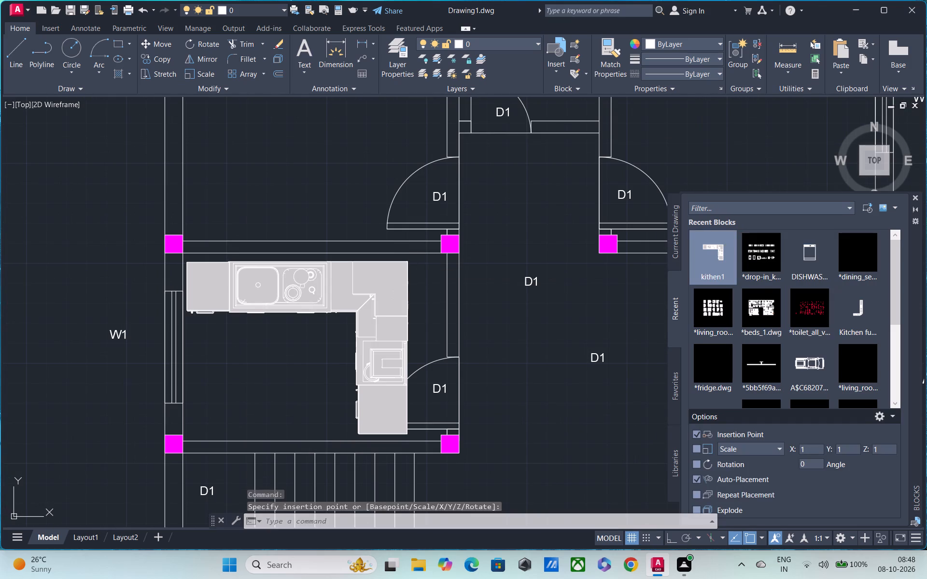
Rotate the kitchen block by 180 degrees about its inner corner, with ortho on.
click(389, 321)
click(346, 317)
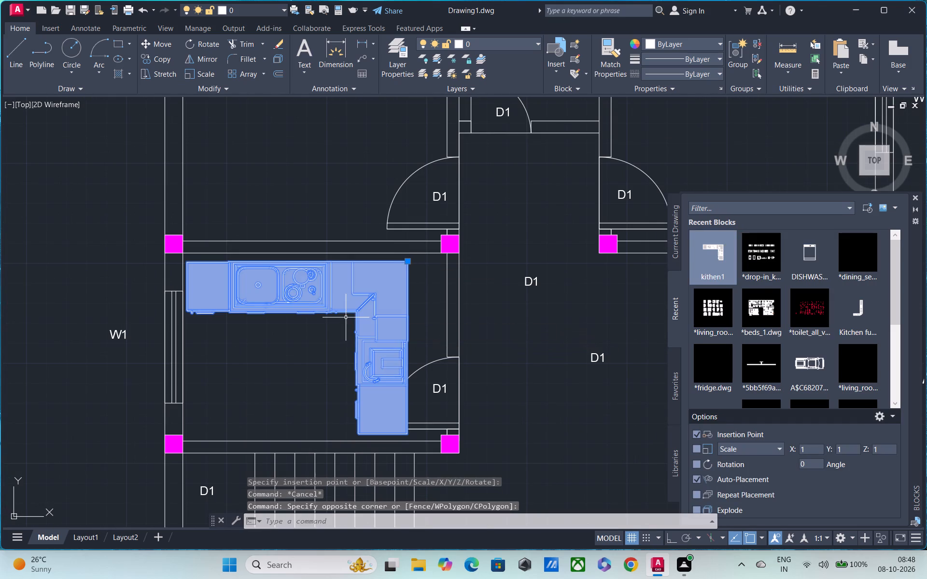
text(RO)
key(space)
click(352, 319)
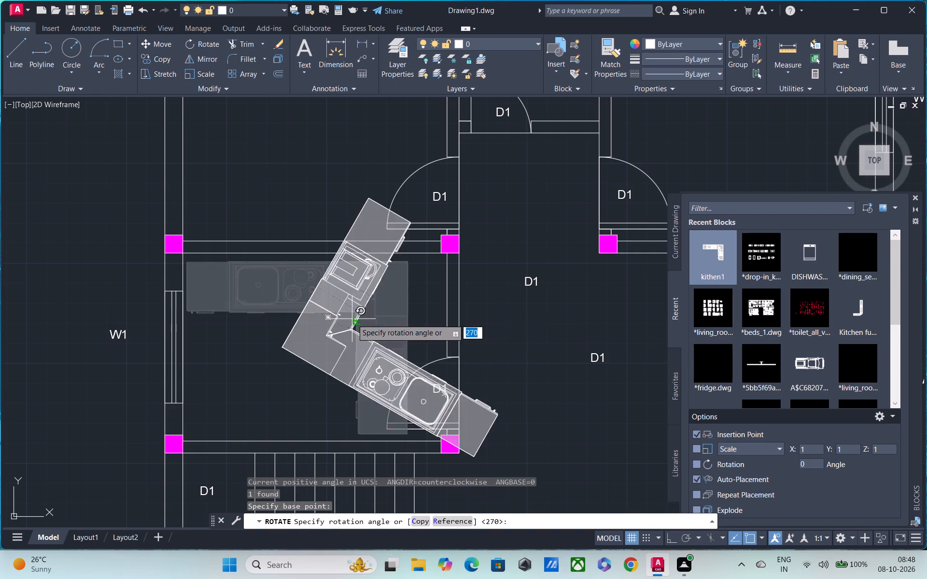
key(F8)
click(306, 354)
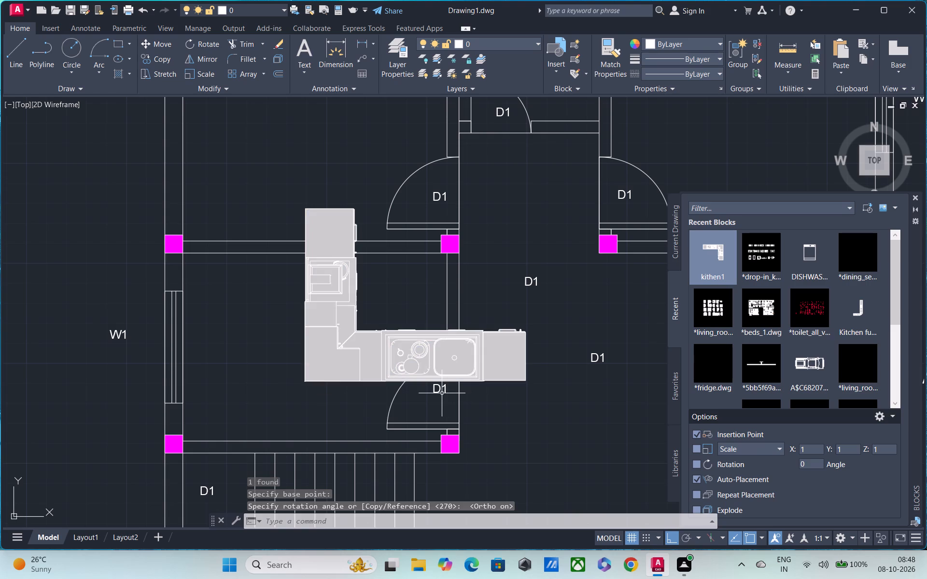
Rotate the kitchen block a further quarter turn clockwise so its outer corner faces the room's northwest corner.
text(RO)
key(space)
click(362, 337)
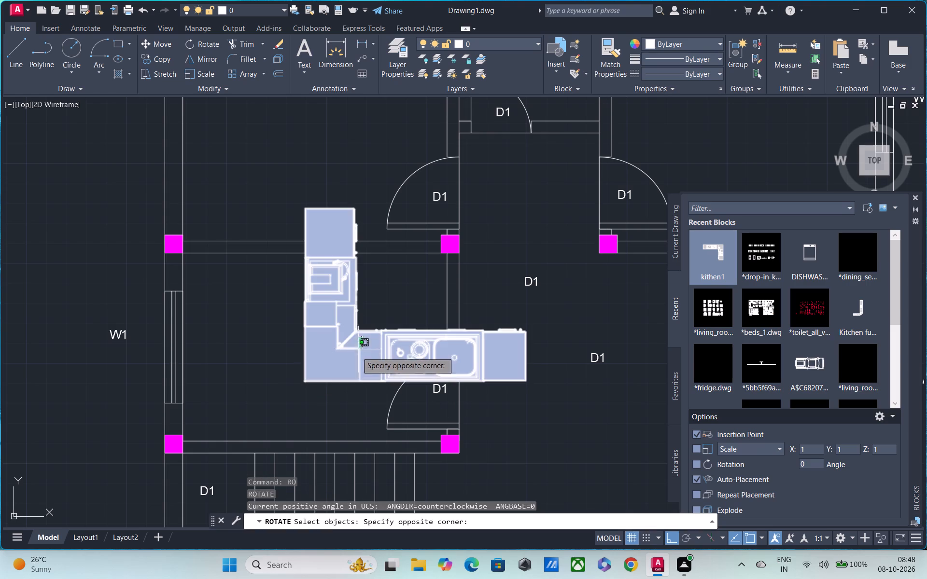
click(346, 351)
click(346, 351)
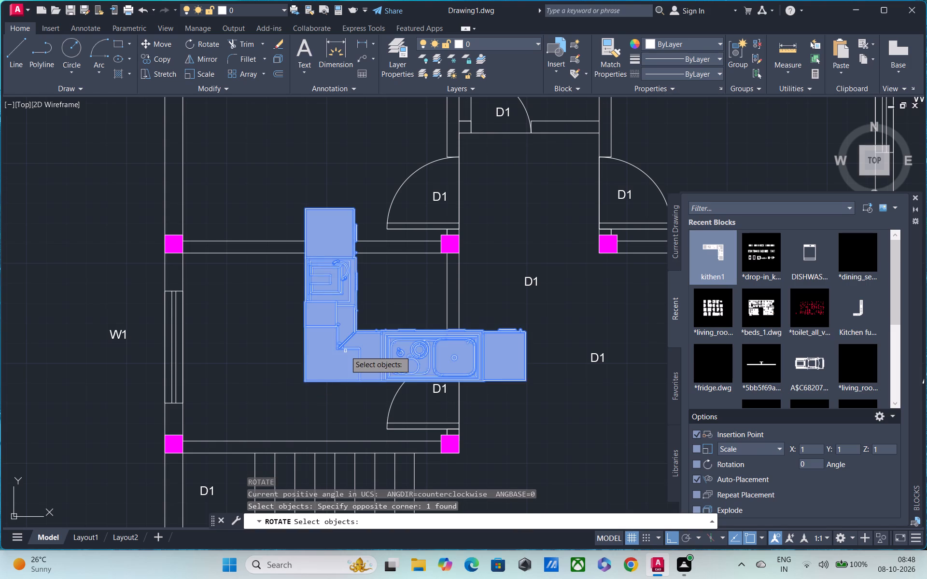
key(space)
click(344, 343)
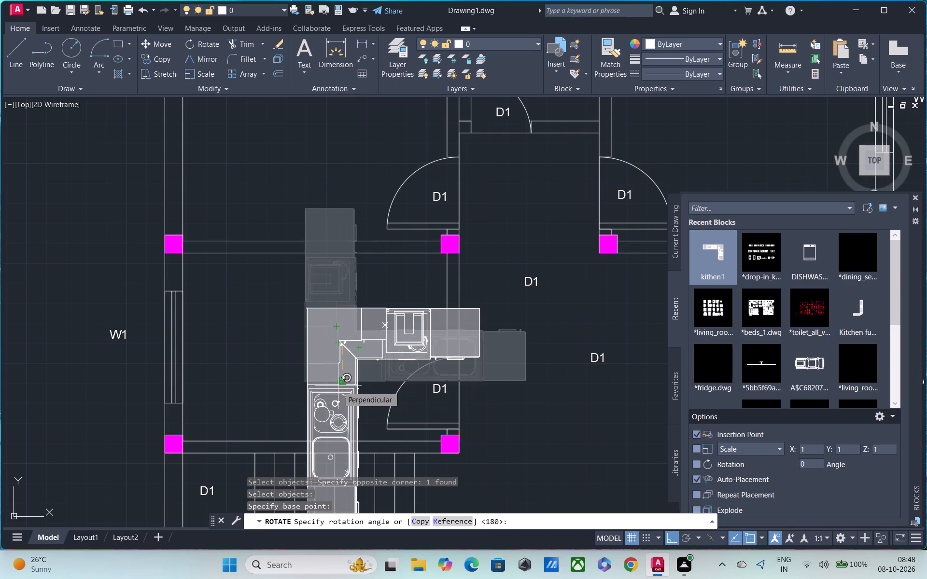
click(338, 386)
Move the kitchen block by its outer corner toward the room's northwest corner, with ortho off.
middle_drag(397, 386, 407, 313)
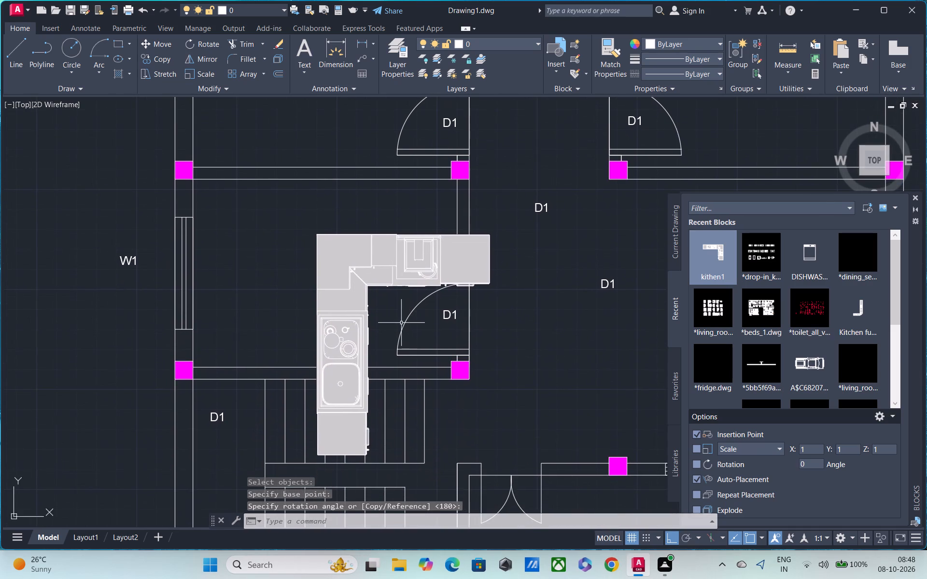
scroll(401, 323, down, 1)
click(371, 295)
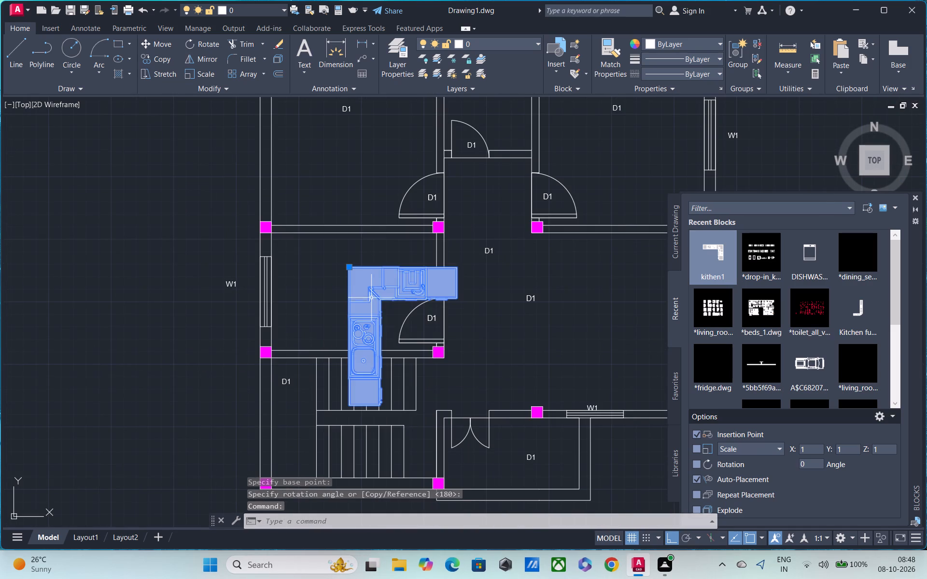
text(M)
key(space)
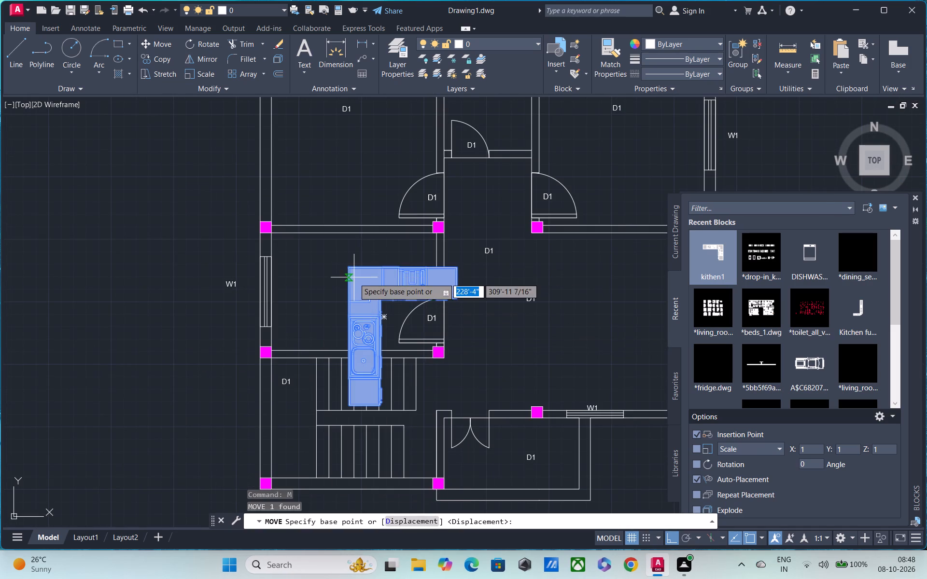
click(352, 268)
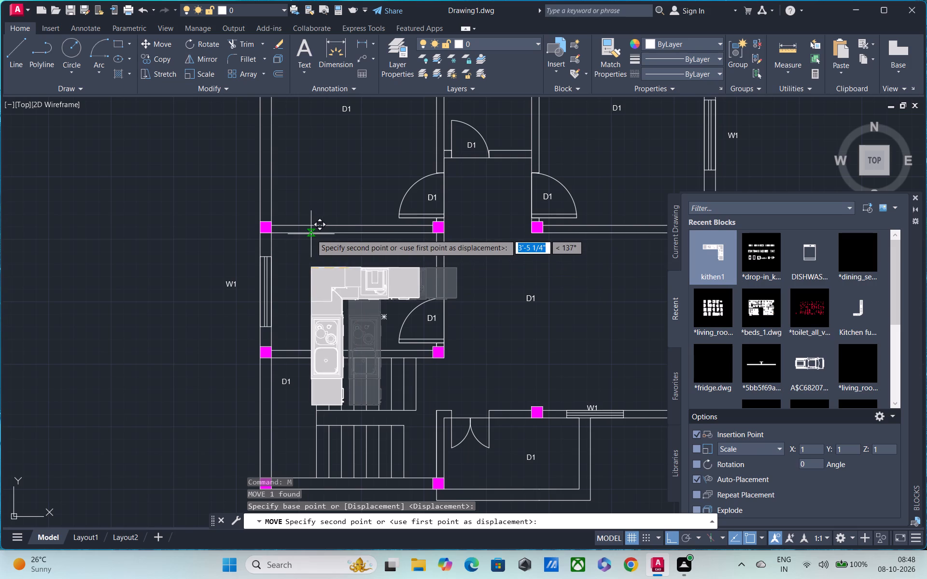
key(F8)
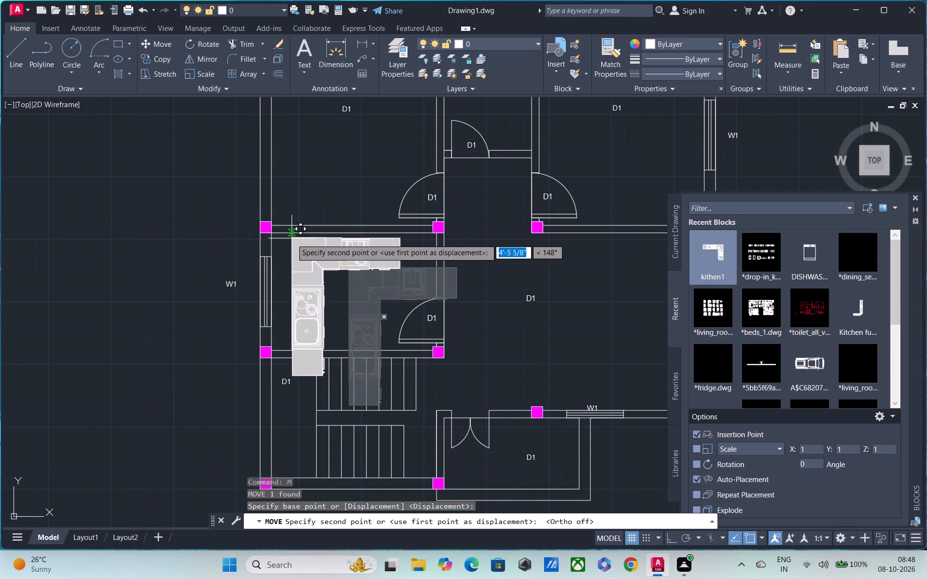
click(289, 243)
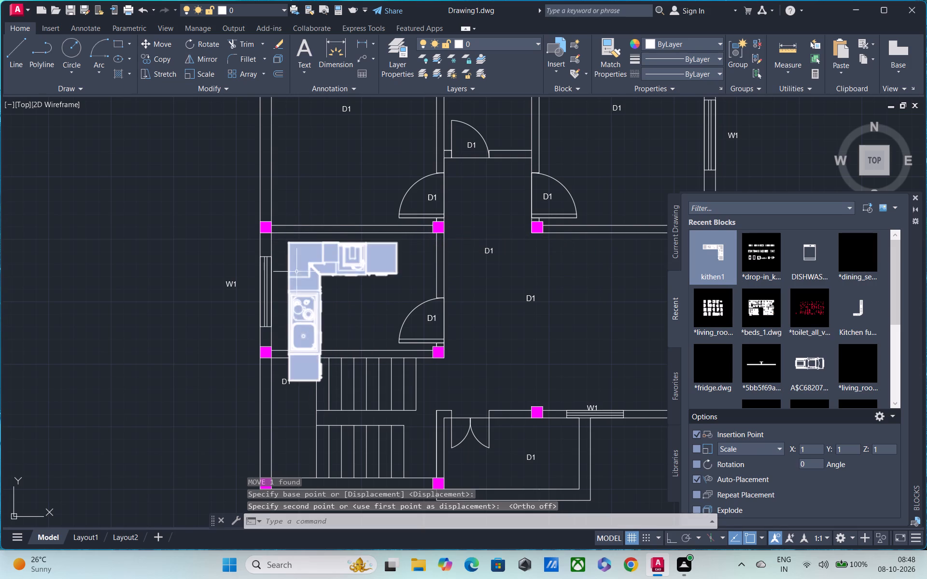
key(Escape)
Scale the kitchen block down from its outer corner until both counter arms fit within the room.
click(302, 274)
click(337, 277)
click(328, 258)
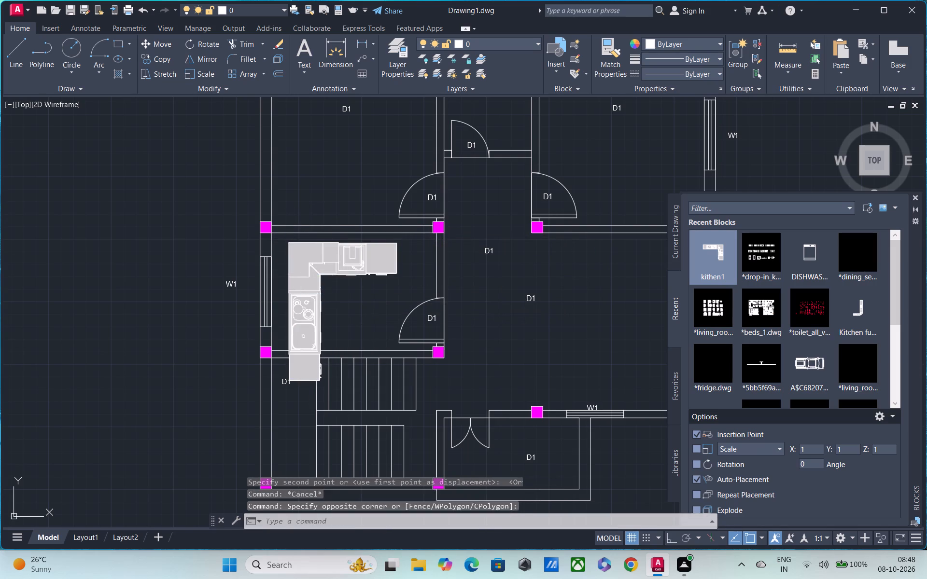
text(SC)
key(space)
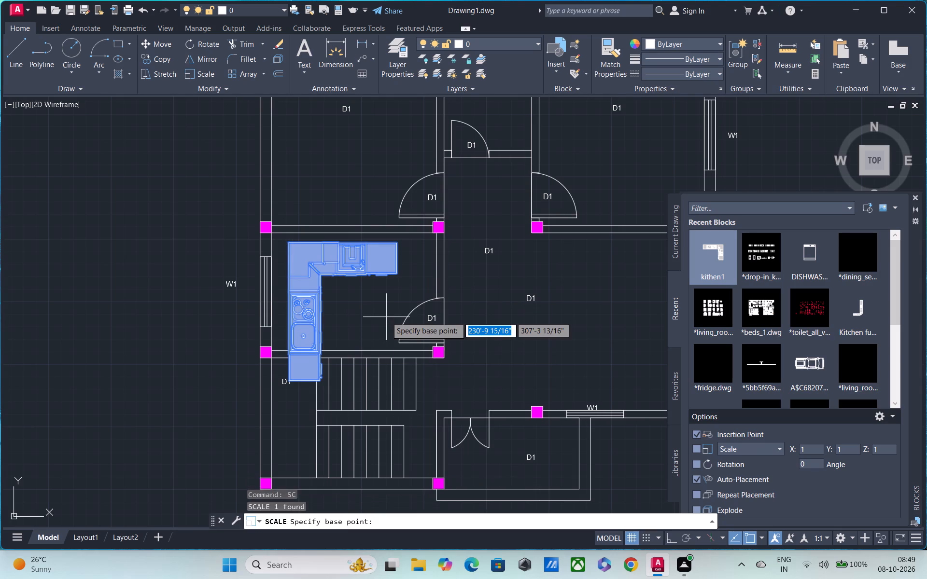
drag(288, 242, 292, 247)
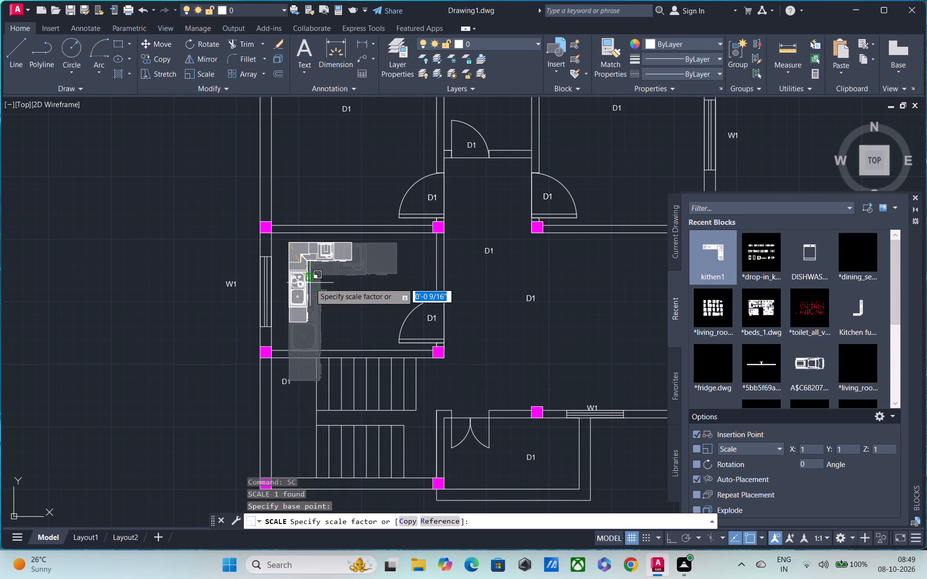
click(310, 286)
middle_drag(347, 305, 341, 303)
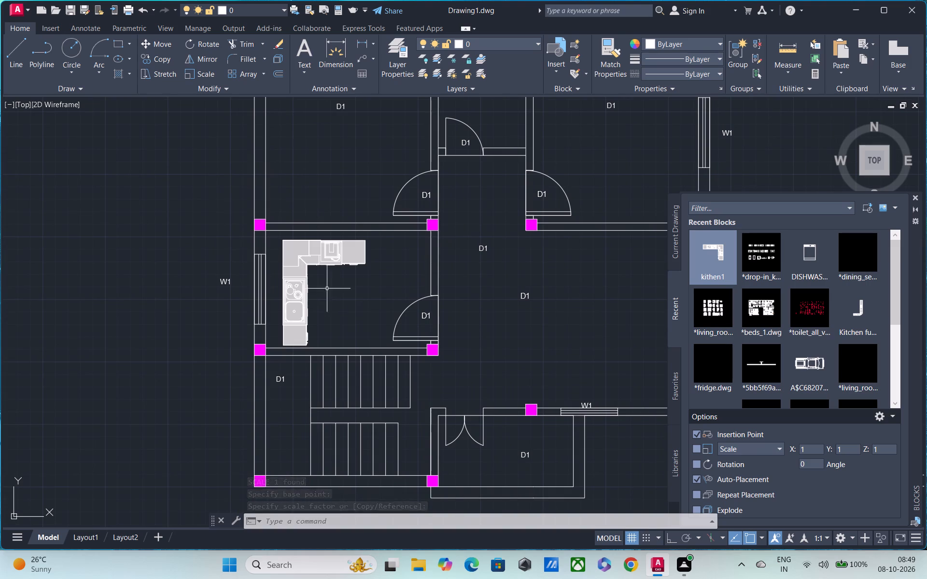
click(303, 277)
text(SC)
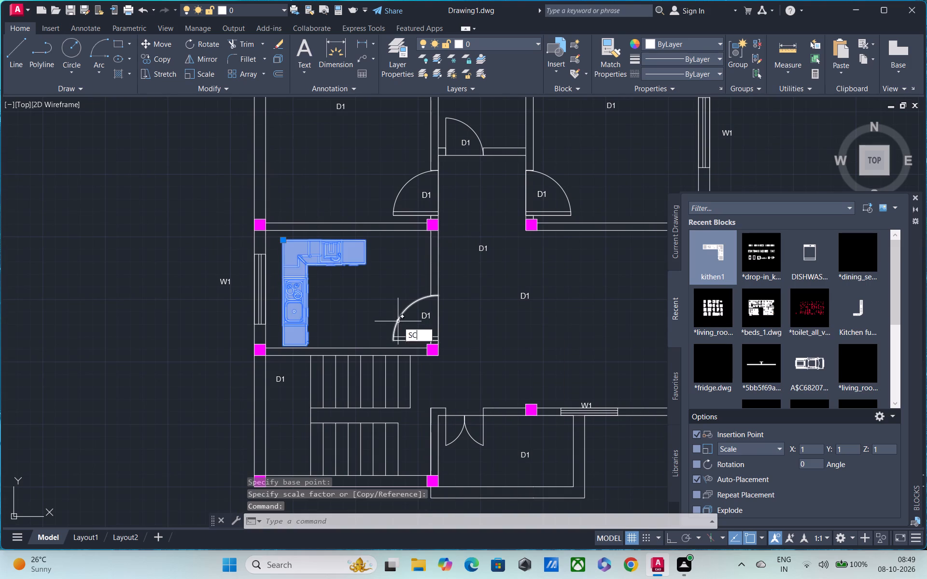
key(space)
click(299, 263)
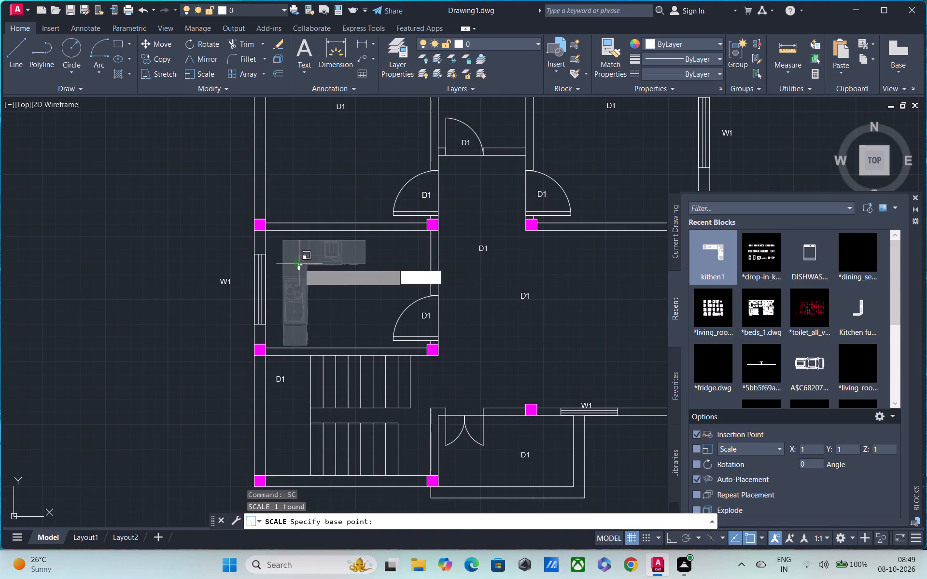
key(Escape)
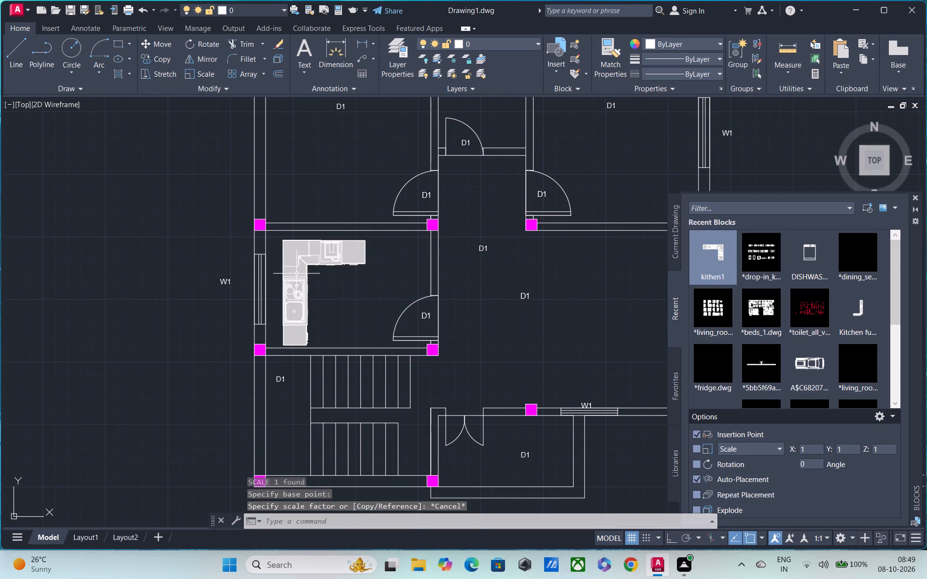
Move the scaled kitchen block west so its long counter sits against the inner face of the window wall.
click(292, 276)
text(M)
key(space)
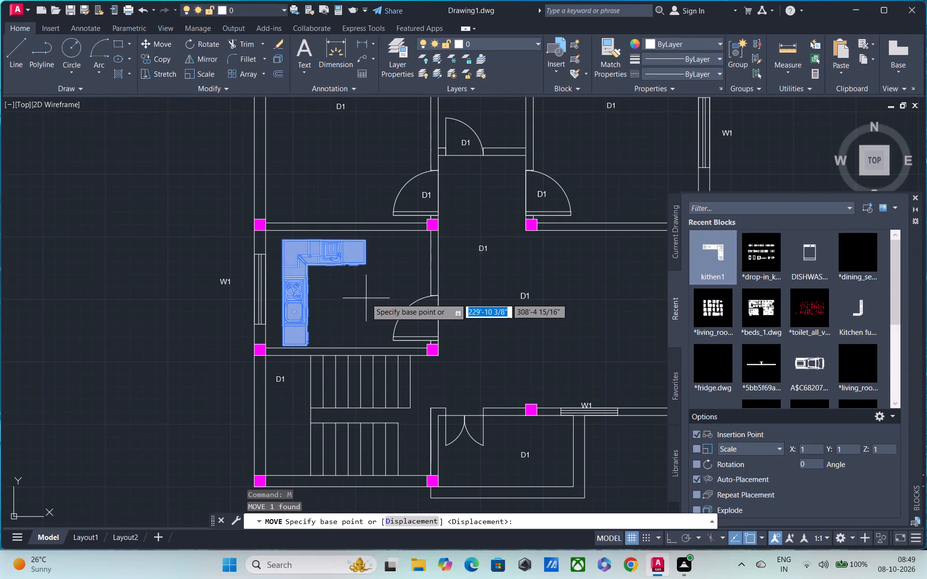
click(293, 257)
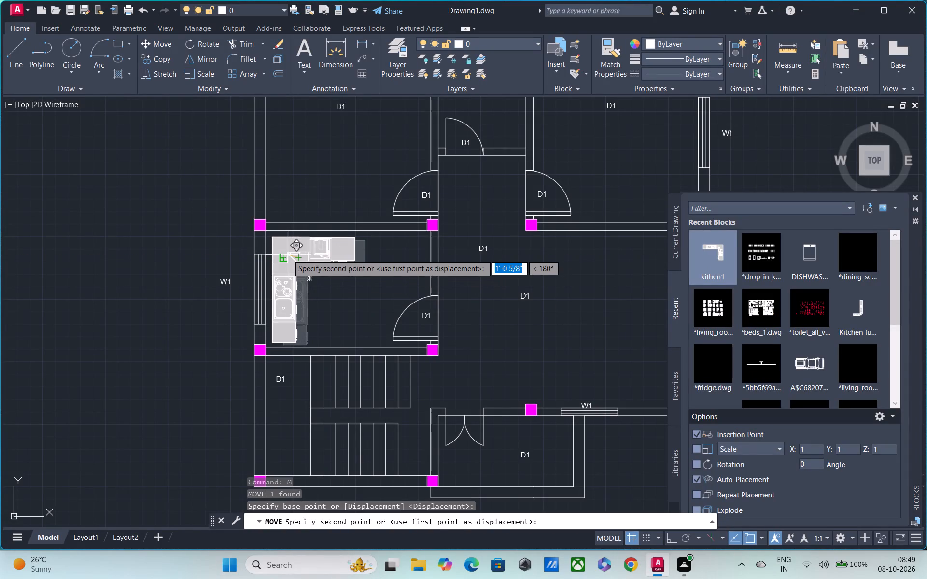
click(288, 255)
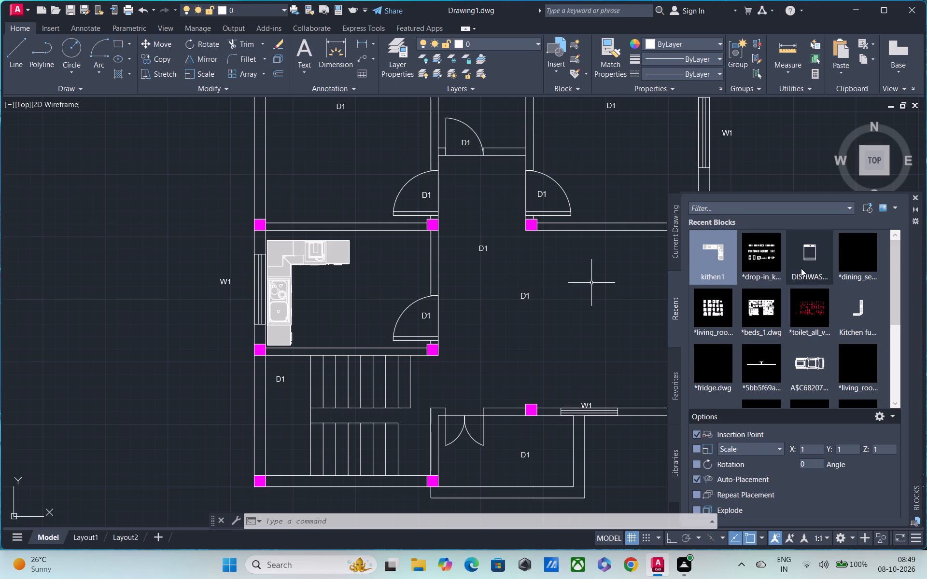
Insert the recent block living_room.dwg in the empty space northeast of the floor plan.
click(717, 311)
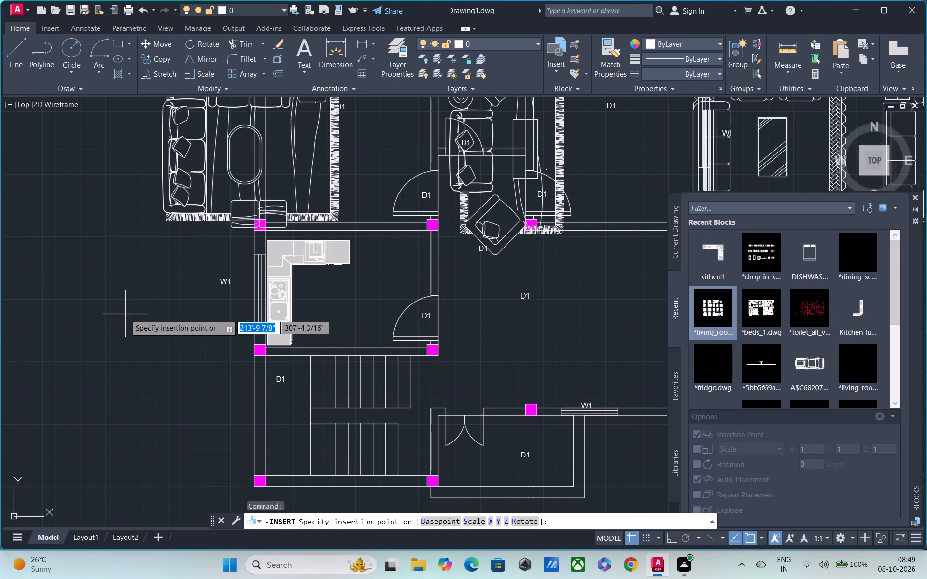
middle_drag(116, 318, 288, 355)
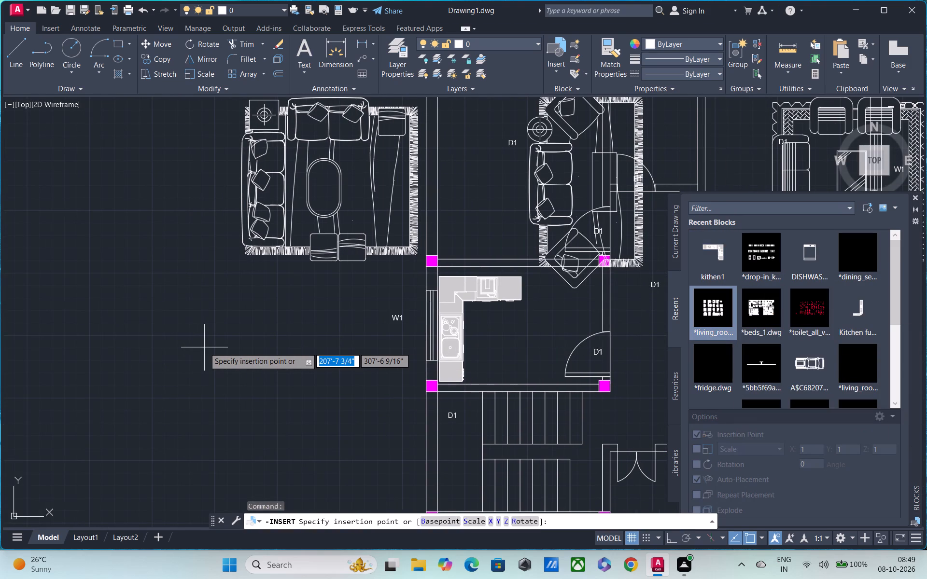
scroll(141, 340, down, 1)
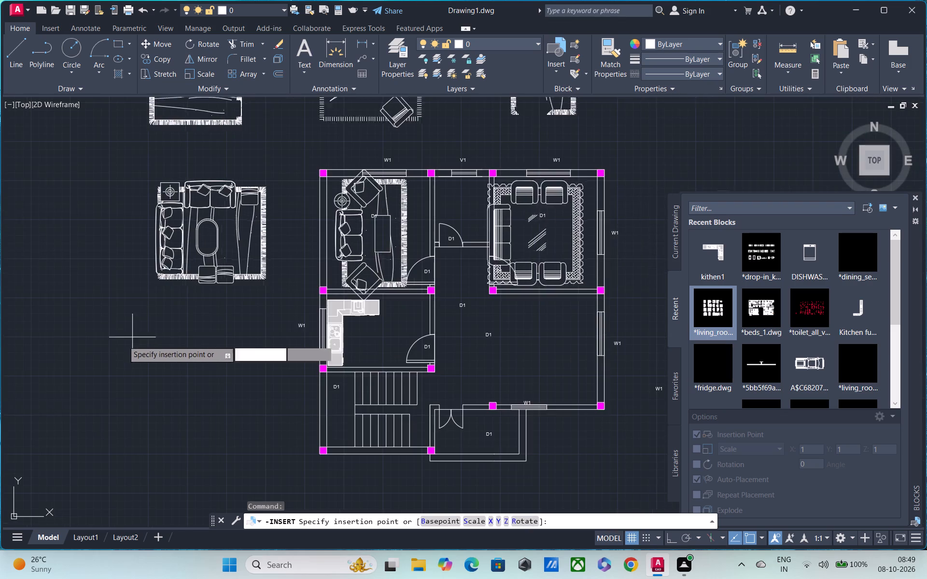
scroll(101, 346, down, 4)
click(304, 265)
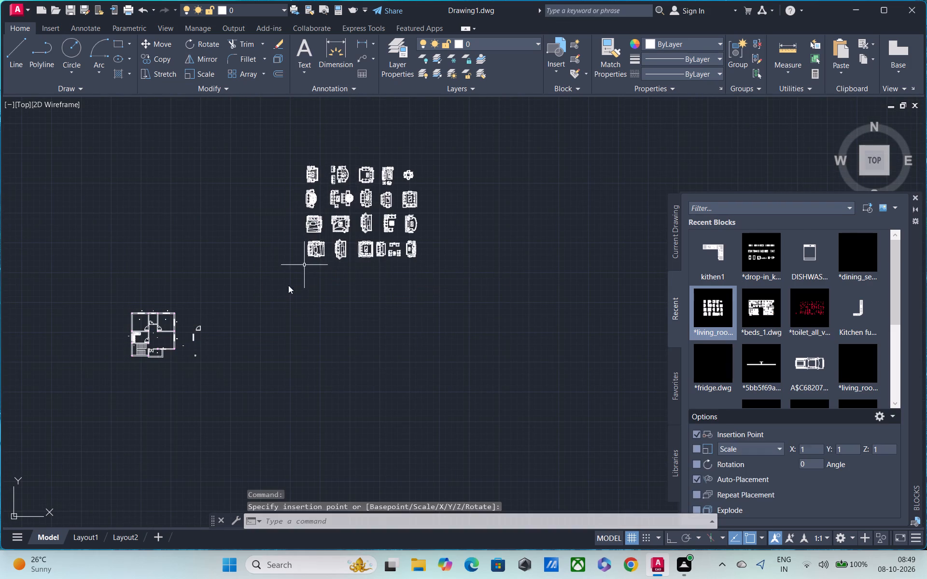
Examine the sofa and table arrangements in the inserted living-room block.
scroll(298, 276, up, 3)
scroll(334, 251, down, 1)
middle_drag(334, 257, 293, 381)
middle_drag(414, 235, 407, 261)
scroll(401, 251, up, 1)
click(300, 160)
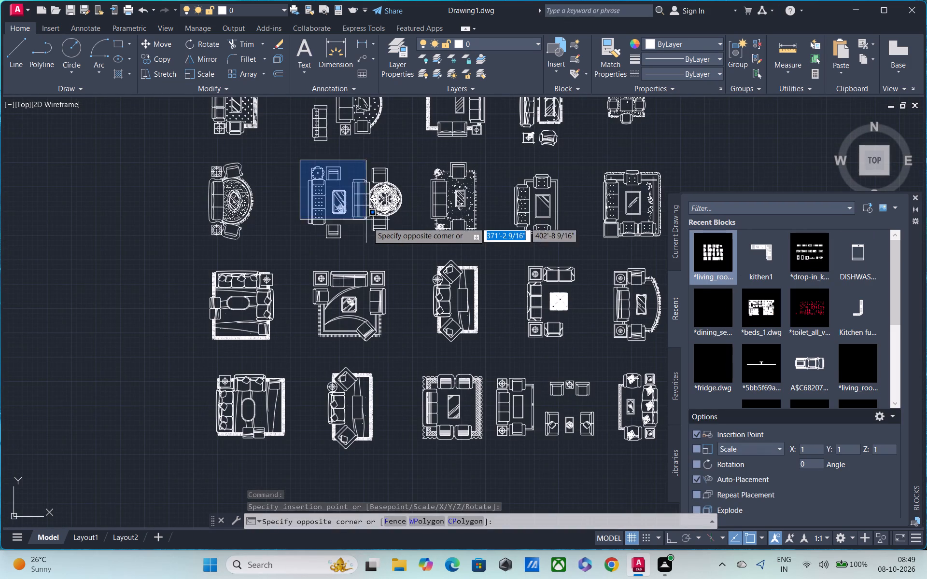
scroll(378, 222, down, 2)
key(Escape)
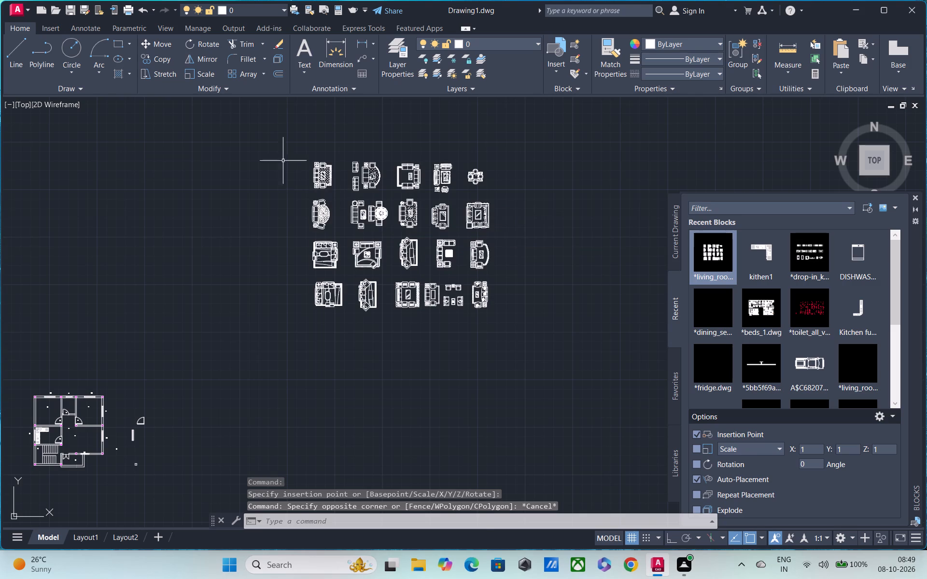
Explode the inserted living-room block so its furniture arrangements can be selected separately.
click(276, 150)
click(522, 328)
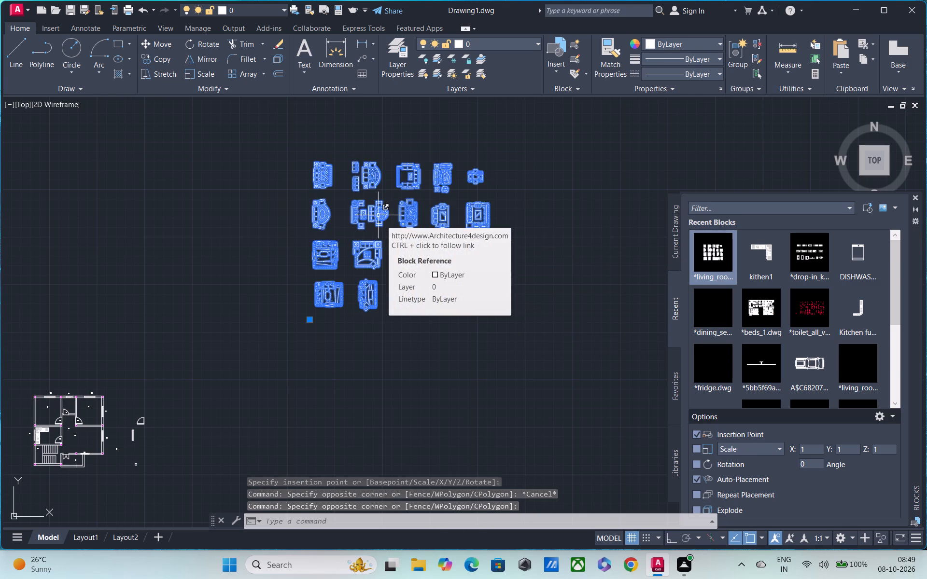
text(X)
key(space)
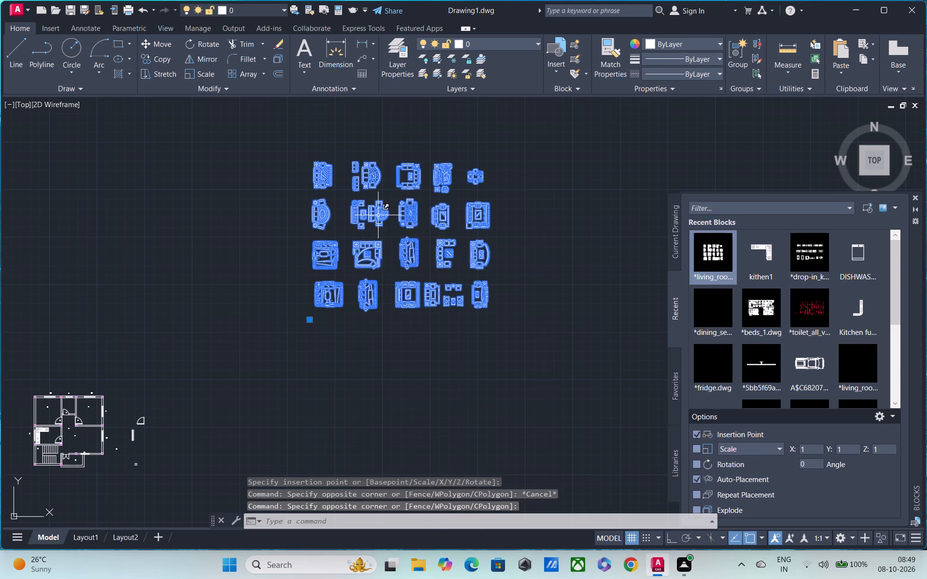
Move the sofa set with the round patterned table out of the furniture collection into the empty space north of the floor plan.
scroll(345, 215, up, 1)
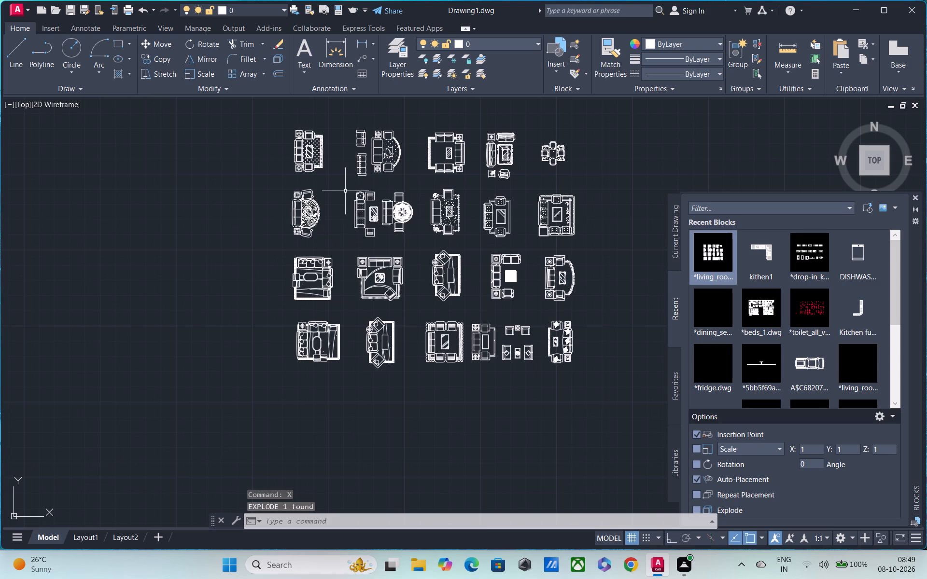
drag(345, 190, 353, 192)
click(417, 240)
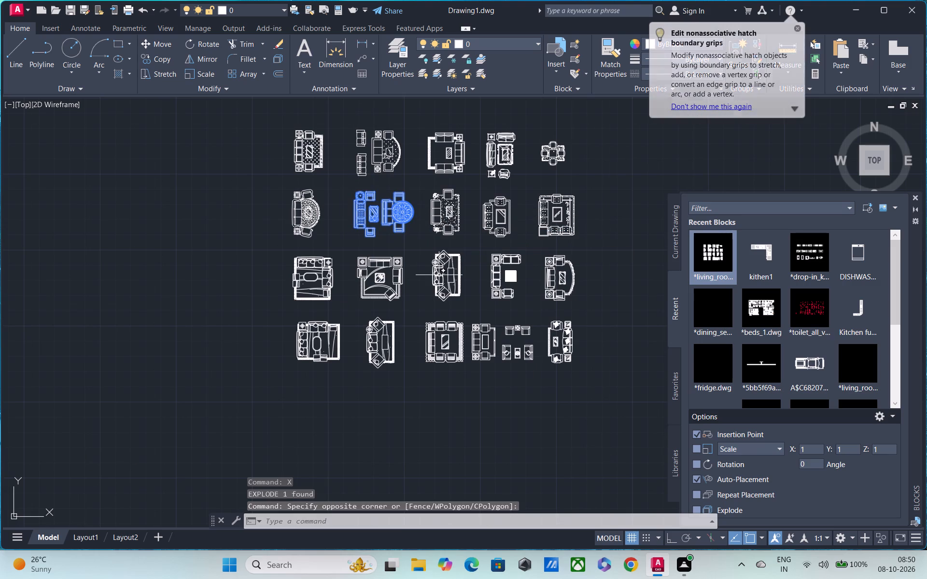
text(M)
key(space)
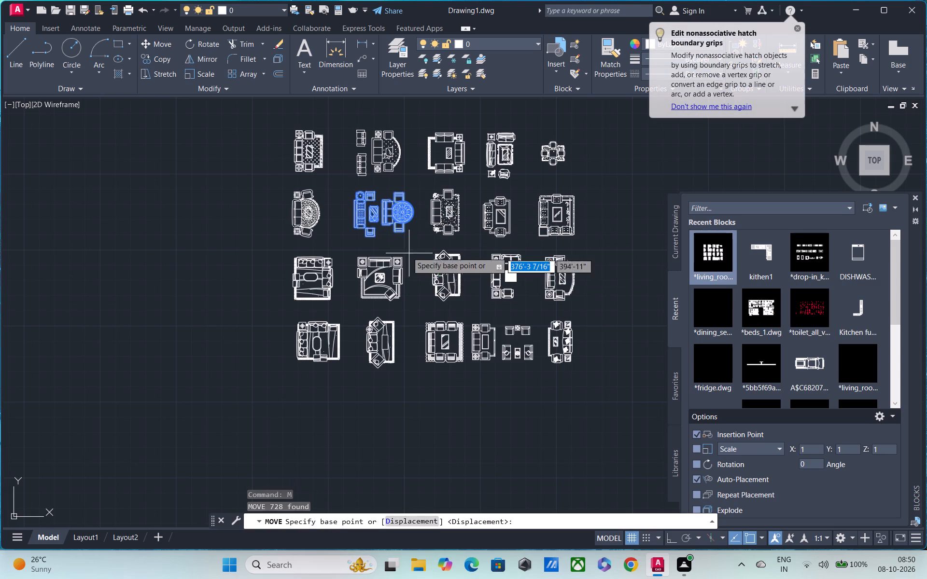
click(383, 218)
middle_drag(14, 289, 360, 265)
scroll(308, 385, down, 2)
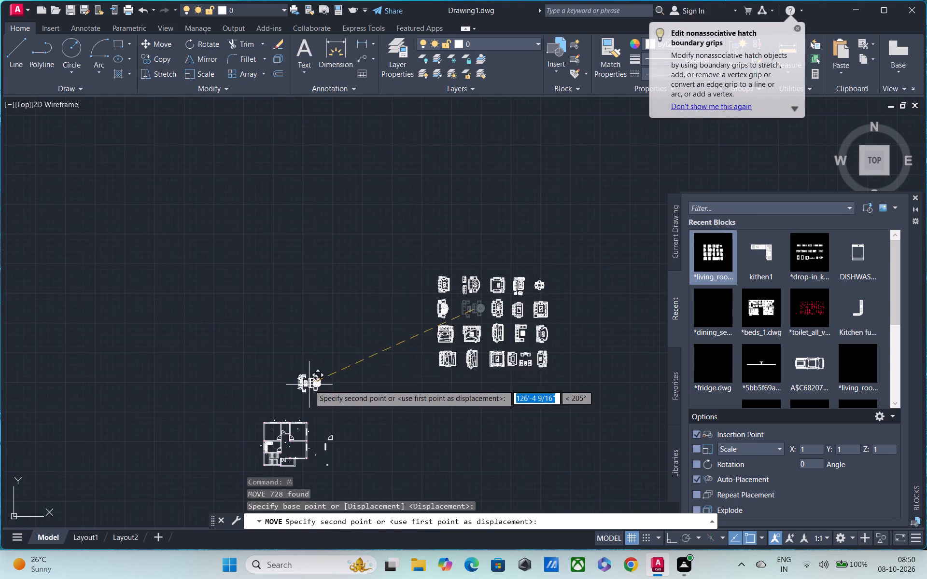
click(293, 306)
key(Escape)
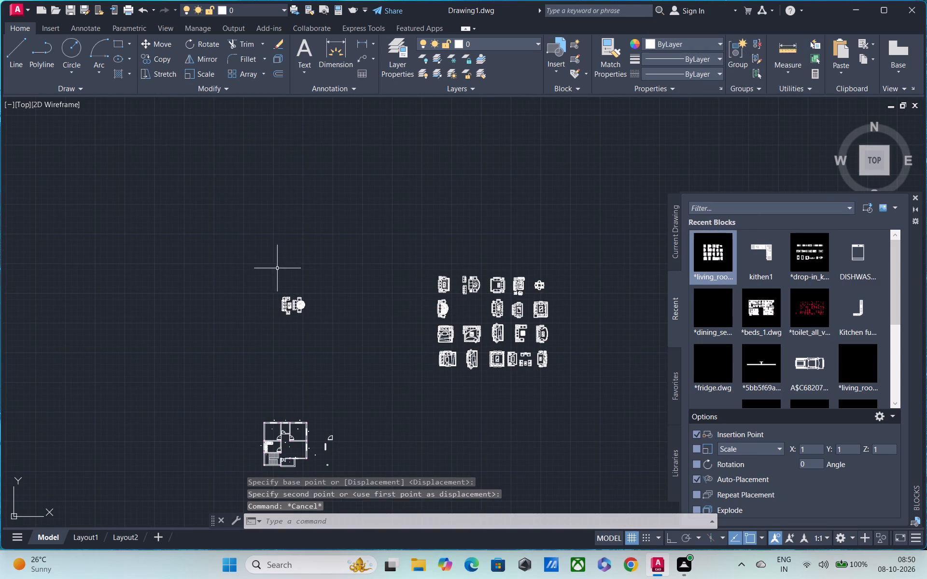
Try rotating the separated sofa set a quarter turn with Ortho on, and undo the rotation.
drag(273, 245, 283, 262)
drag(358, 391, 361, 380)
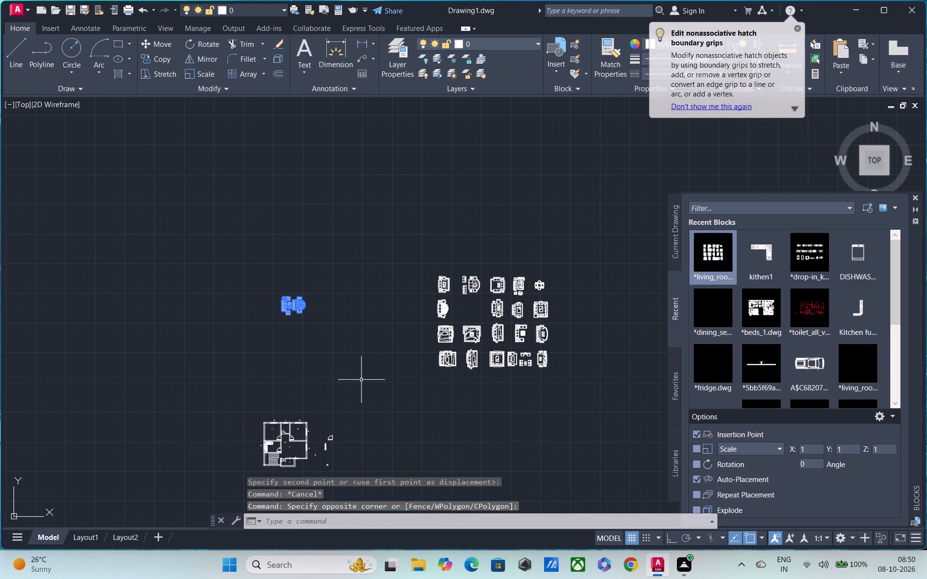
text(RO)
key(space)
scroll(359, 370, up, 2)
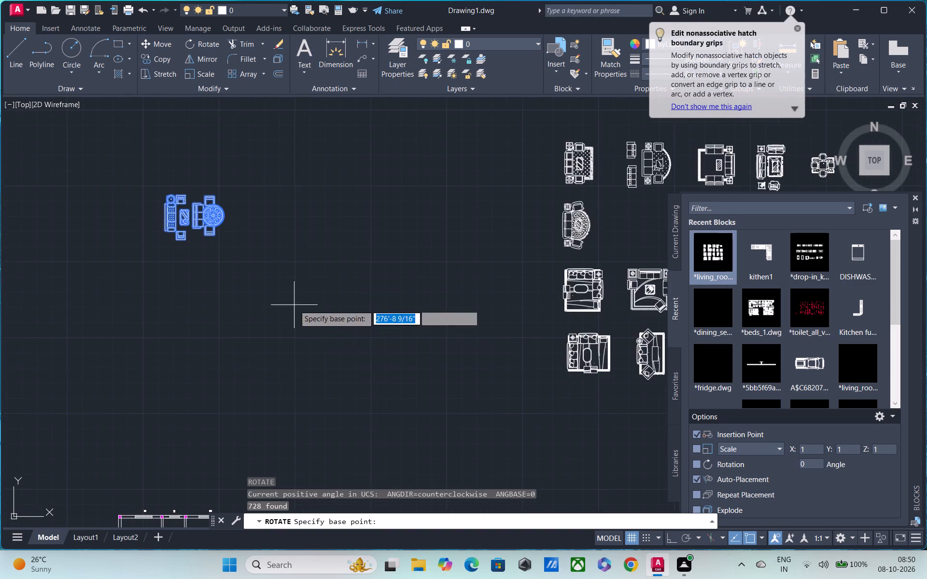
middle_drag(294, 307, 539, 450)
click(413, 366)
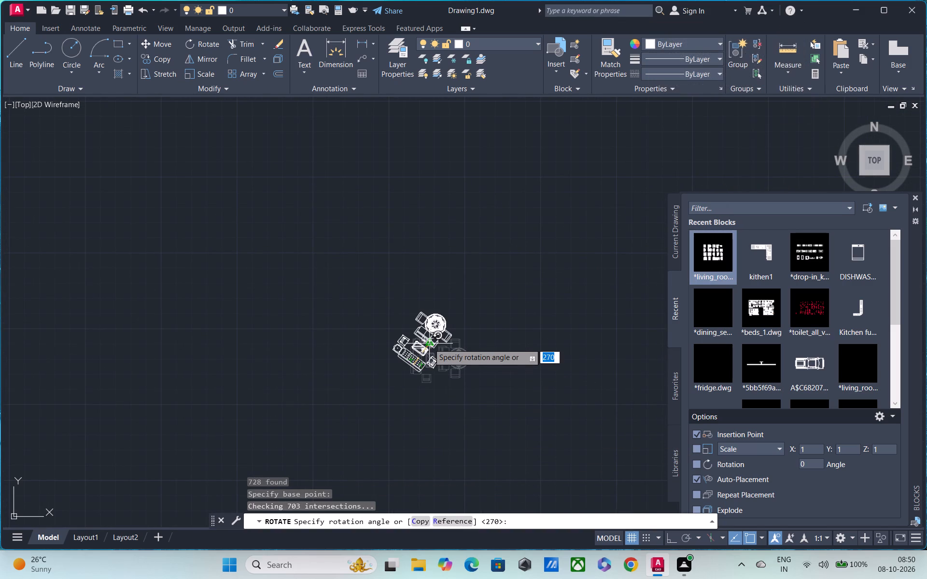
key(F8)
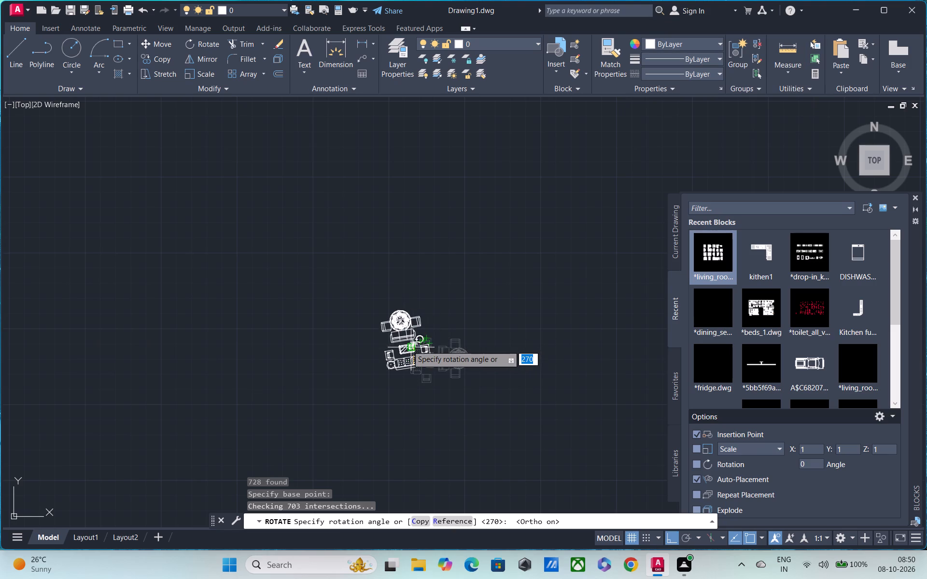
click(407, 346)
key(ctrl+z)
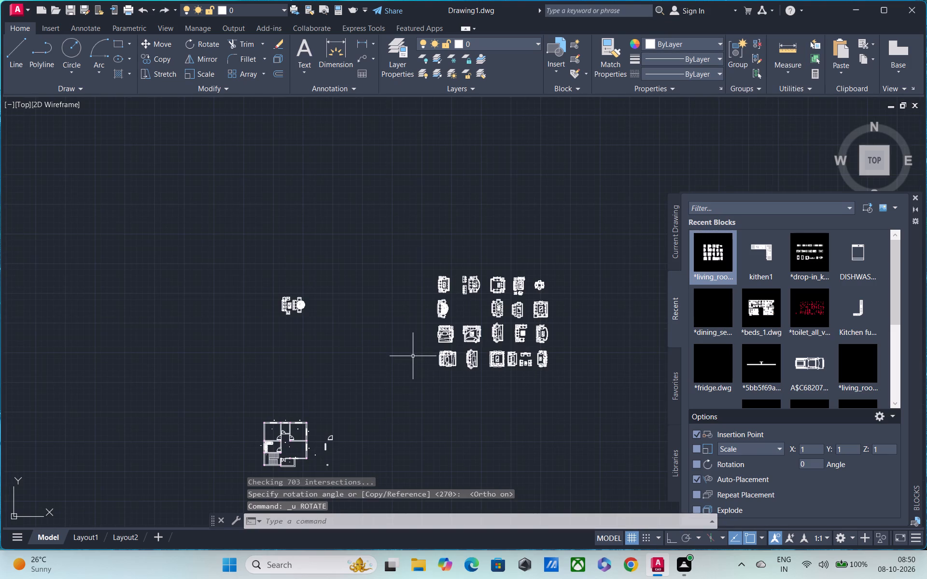
Rotate the separated sofa set 90° counterclockwise with Ortho on, so its round table faces north.
click(274, 279)
click(334, 336)
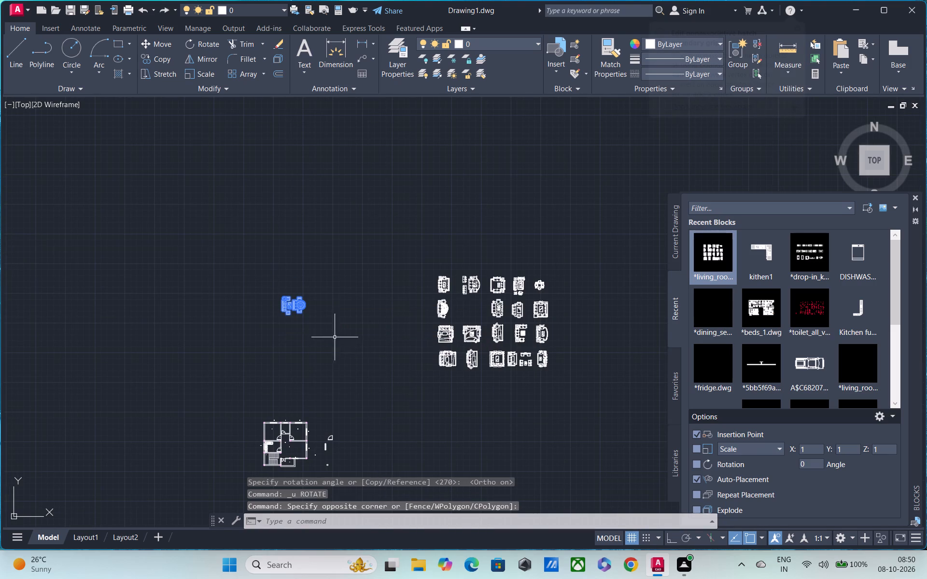
text(RO)
key(space)
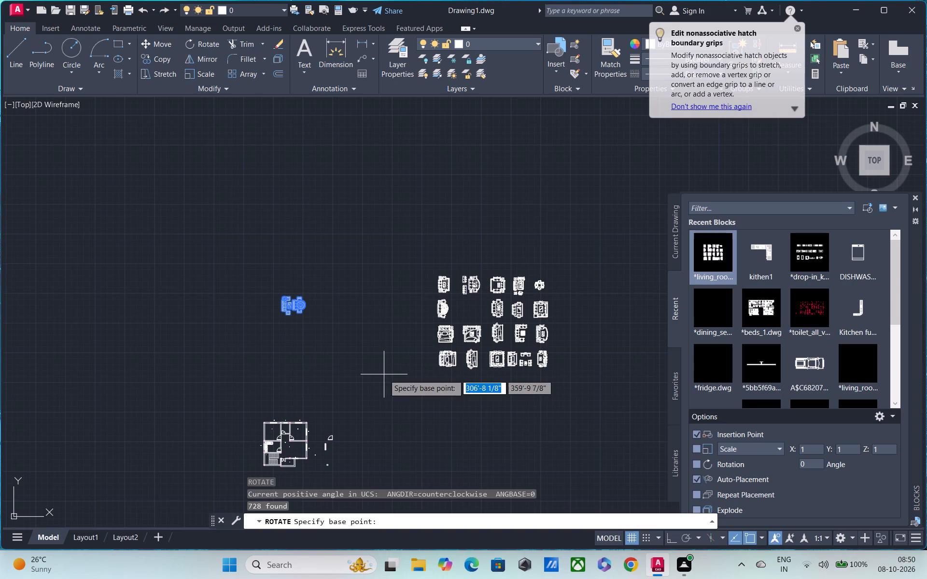
click(281, 310)
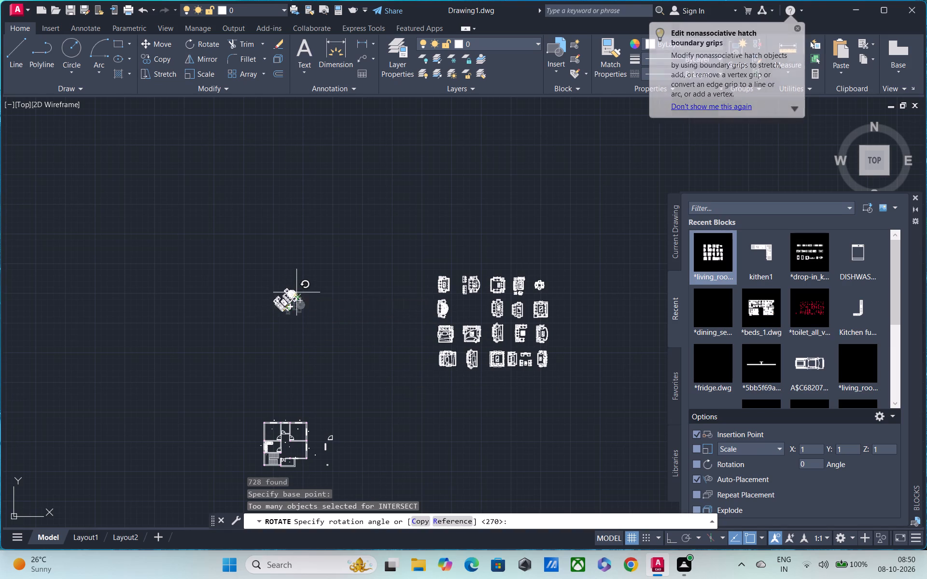
key(F8)
click(296, 289)
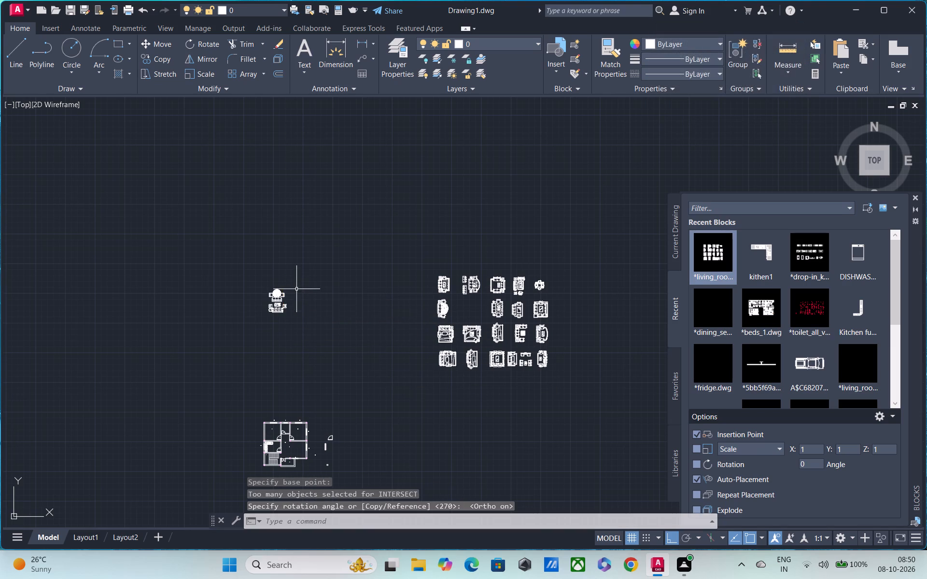
Copy the rotated sofa set, with Ortho off, into the empty space west of the floor plan.
scroll(274, 300, up, 2)
drag(252, 243, 247, 241)
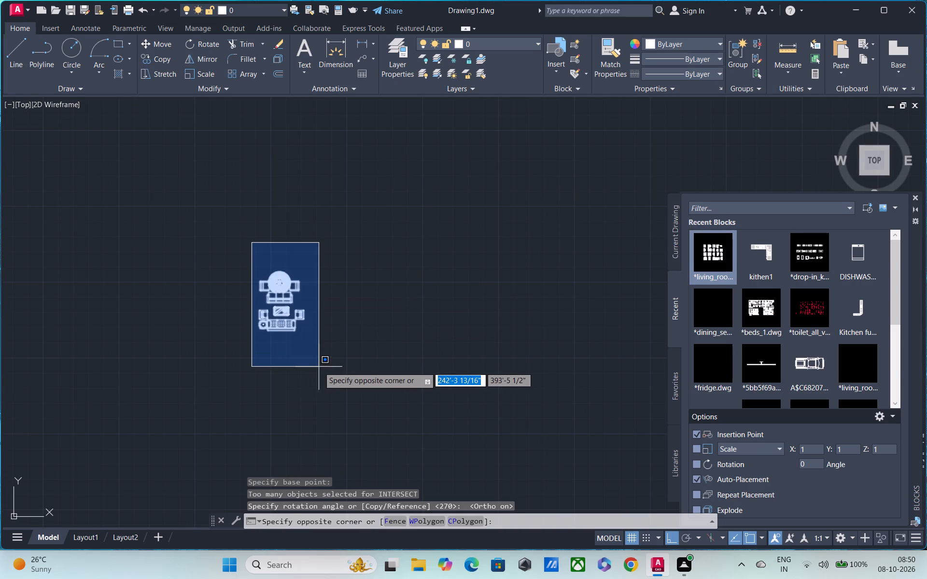
click(319, 367)
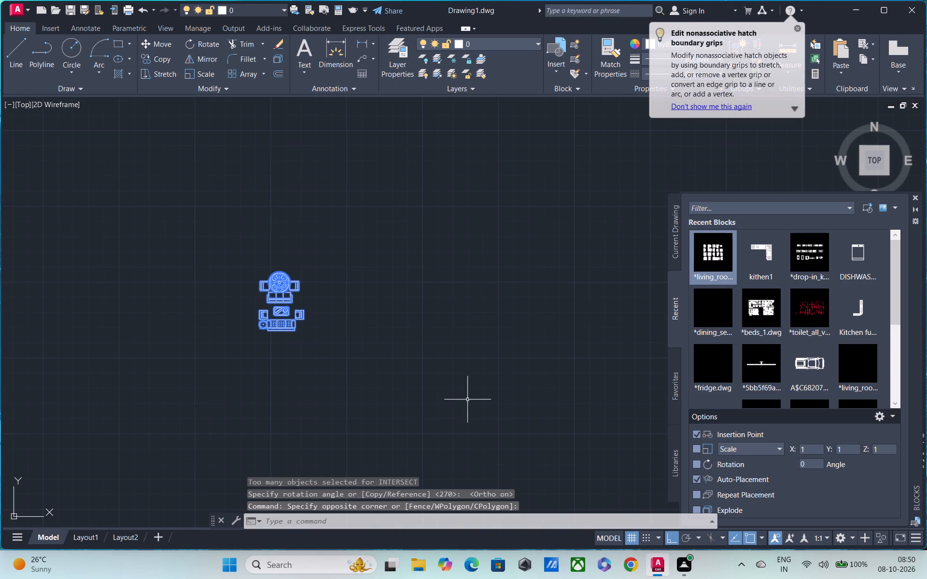
text(CO)
key(space)
click(285, 331)
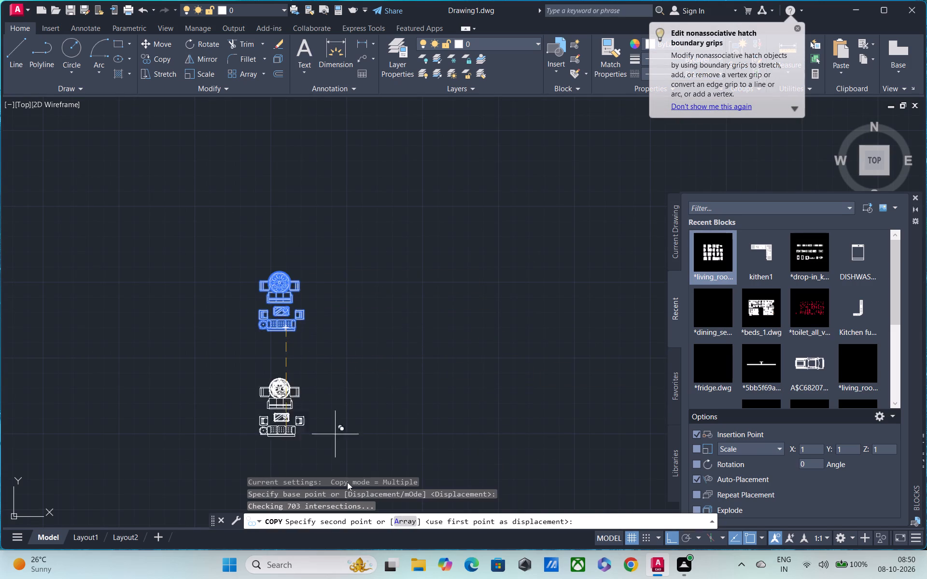
scroll(349, 493, down, 1)
middle_drag(353, 468, 409, 292)
scroll(411, 294, down, 2)
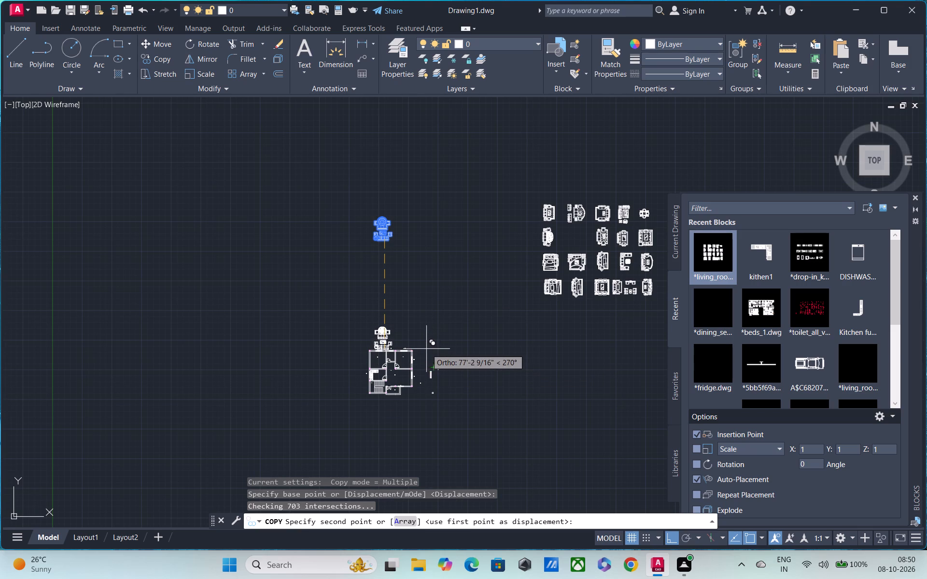
key(F8)
scroll(372, 369, up, 2)
scroll(431, 400, up, 2)
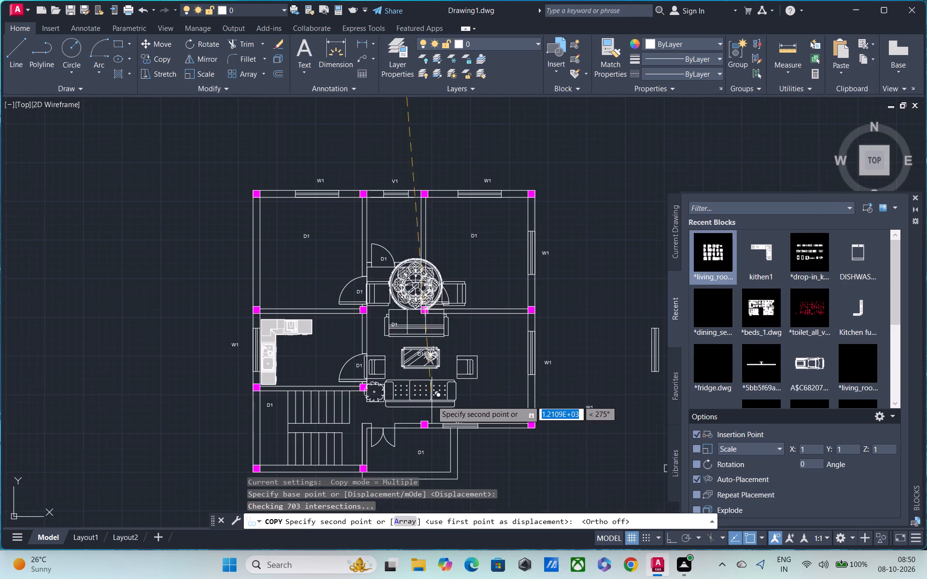
middle_drag(449, 408, 479, 356)
scroll(523, 375, down, 2)
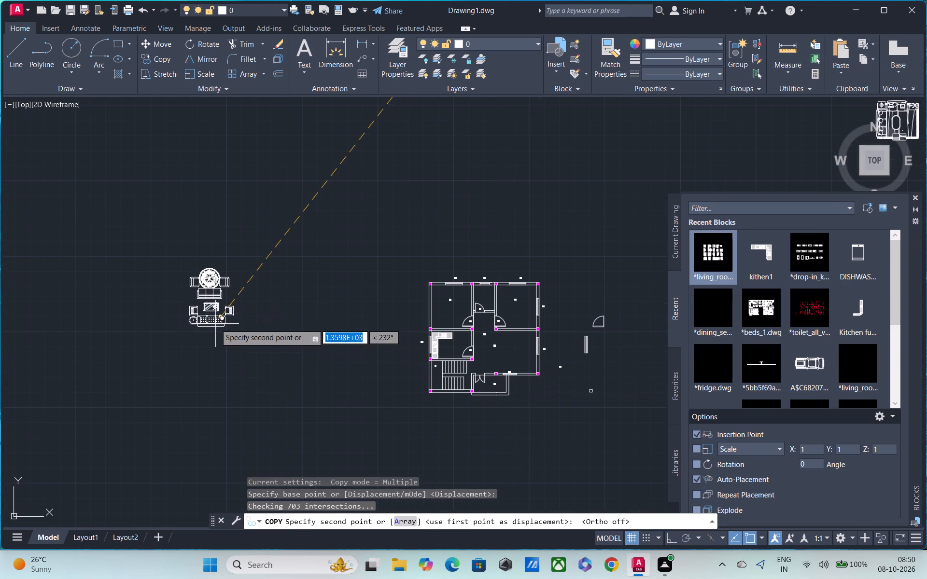
click(238, 327)
key(Escape)
Scale the copied sofa set down from the southwest end of its long sofa to suit the living room.
click(179, 220)
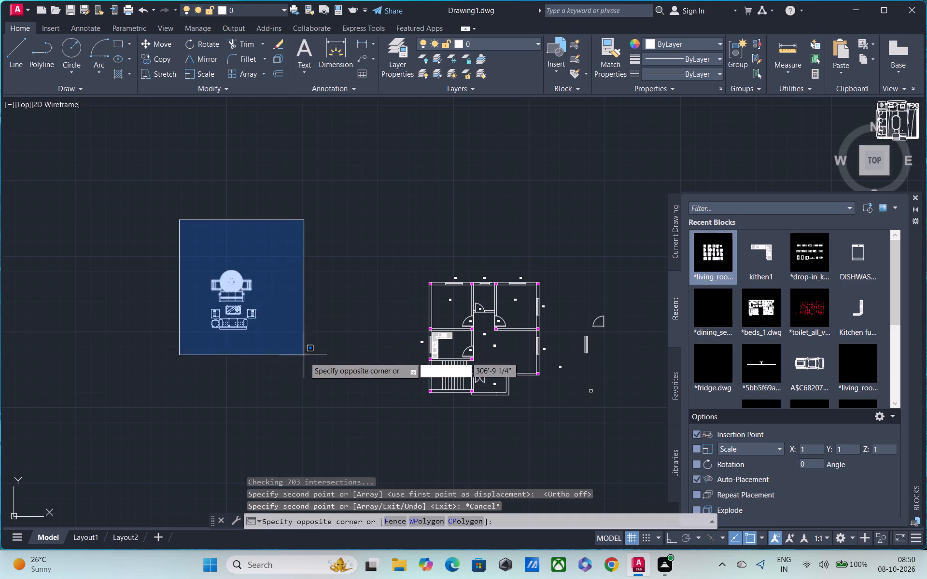
click(307, 363)
text(SC)
key(space)
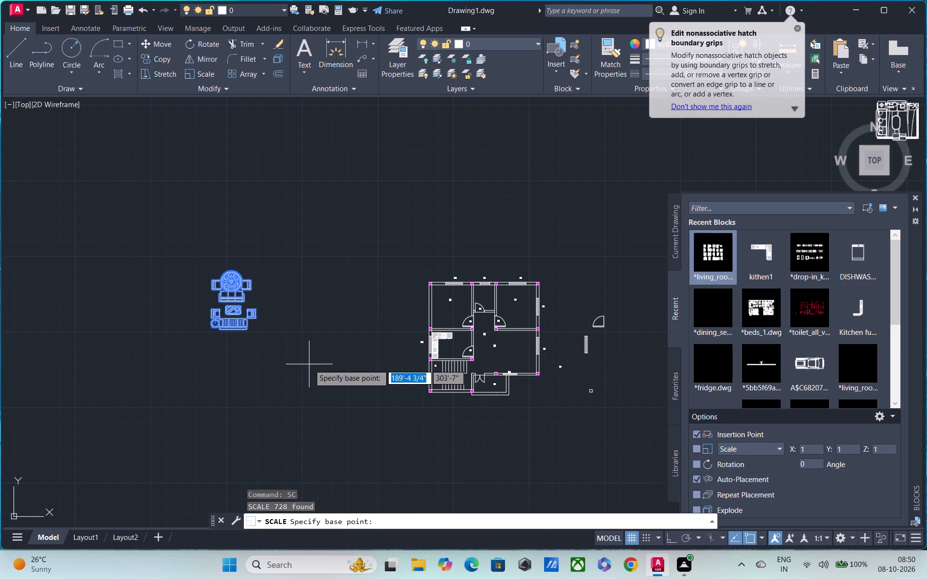
click(219, 325)
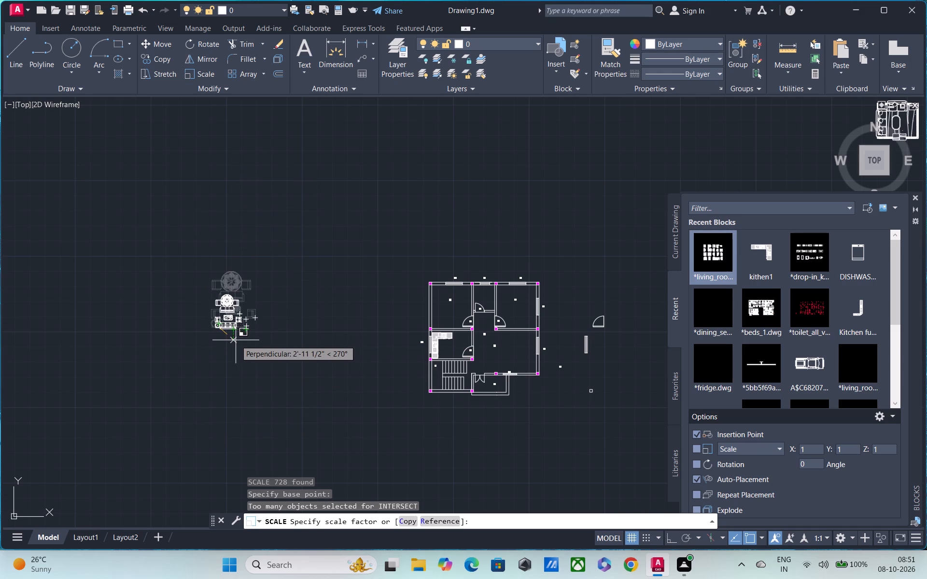
click(236, 340)
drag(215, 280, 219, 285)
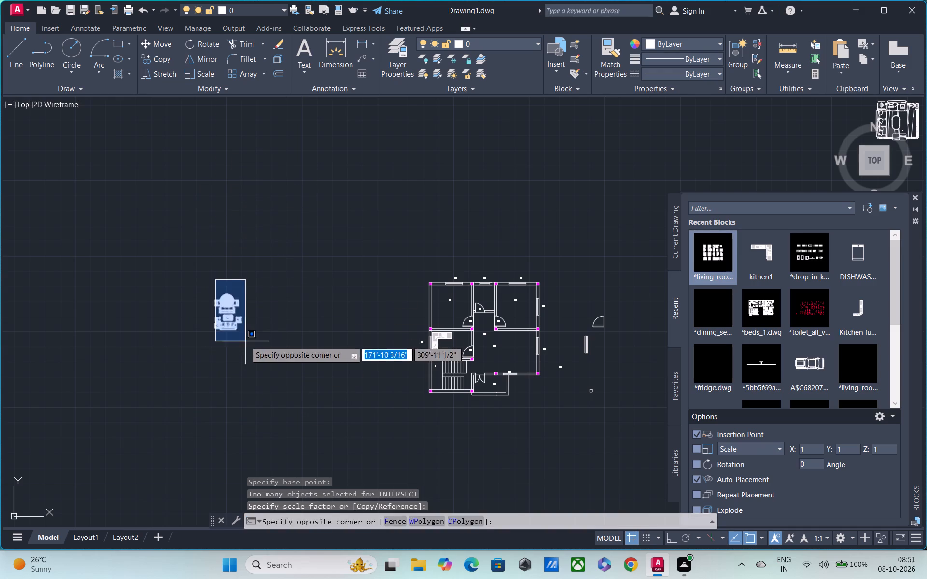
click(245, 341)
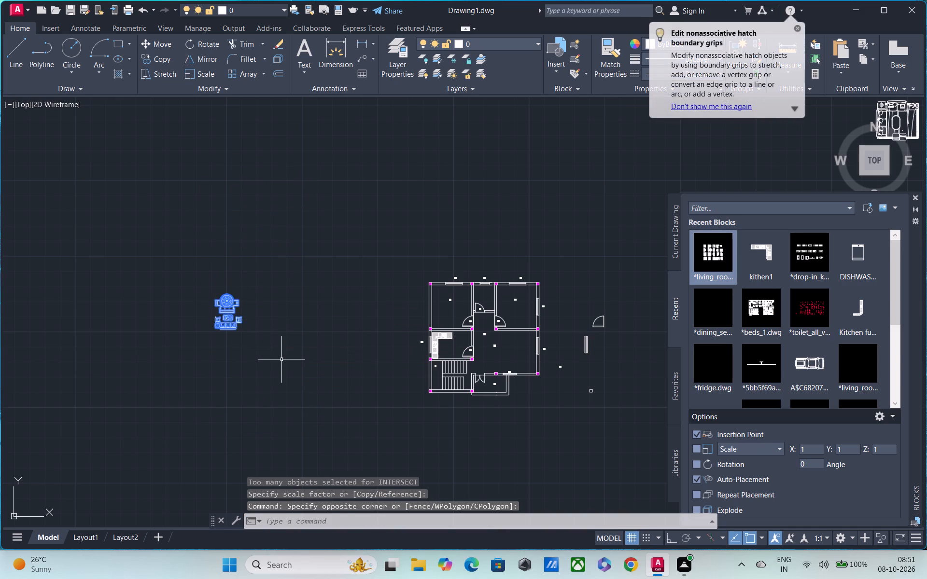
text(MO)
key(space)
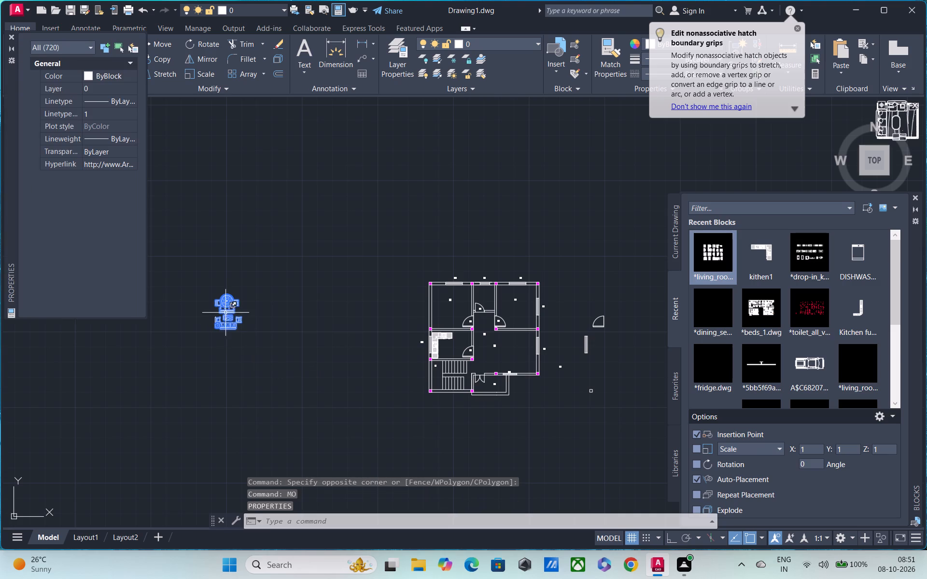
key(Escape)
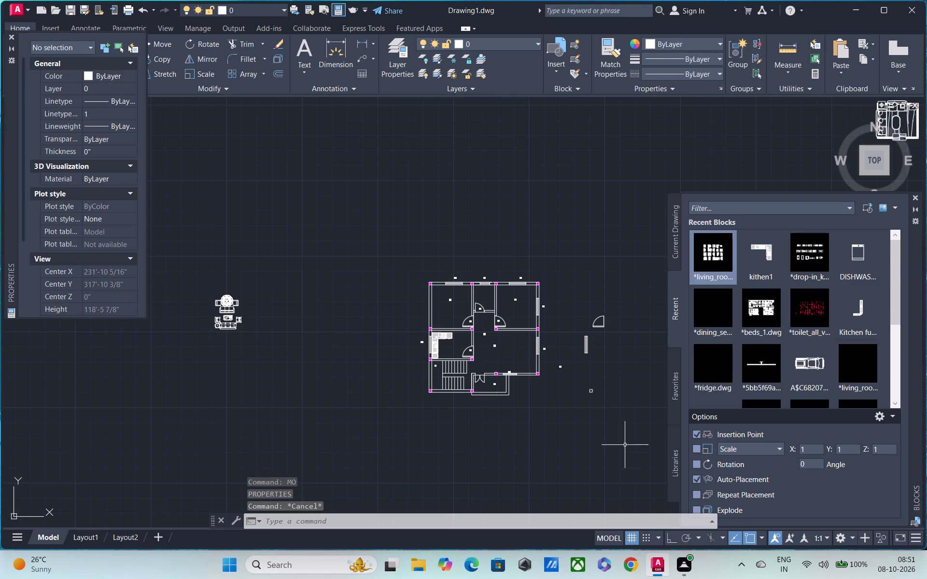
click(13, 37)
Move the scaled sofa set into the living room, with its long sofa just inside the south window wall.
drag(176, 267, 181, 269)
click(321, 372)
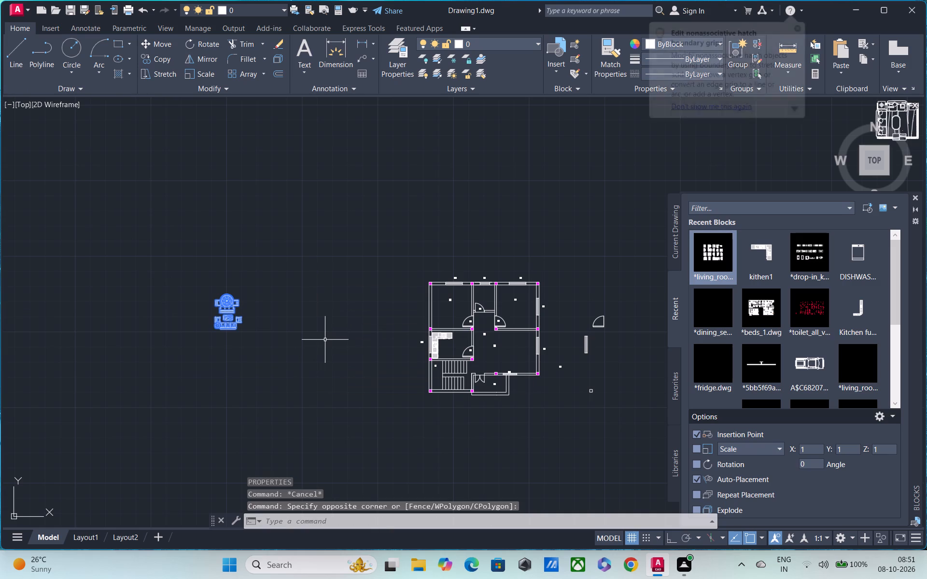
text(M)
key(space)
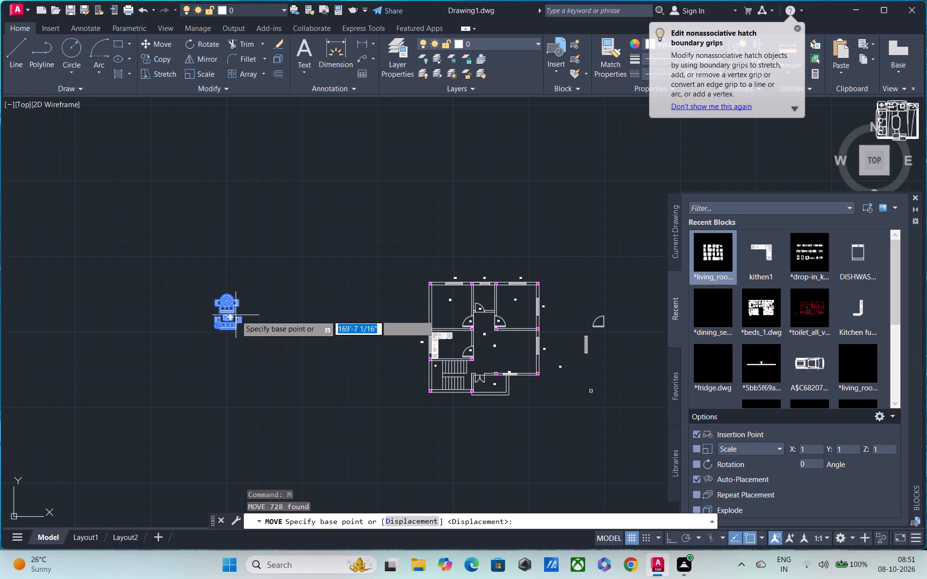
click(216, 332)
middle_drag(476, 384, 337, 316)
scroll(380, 311, up, 3)
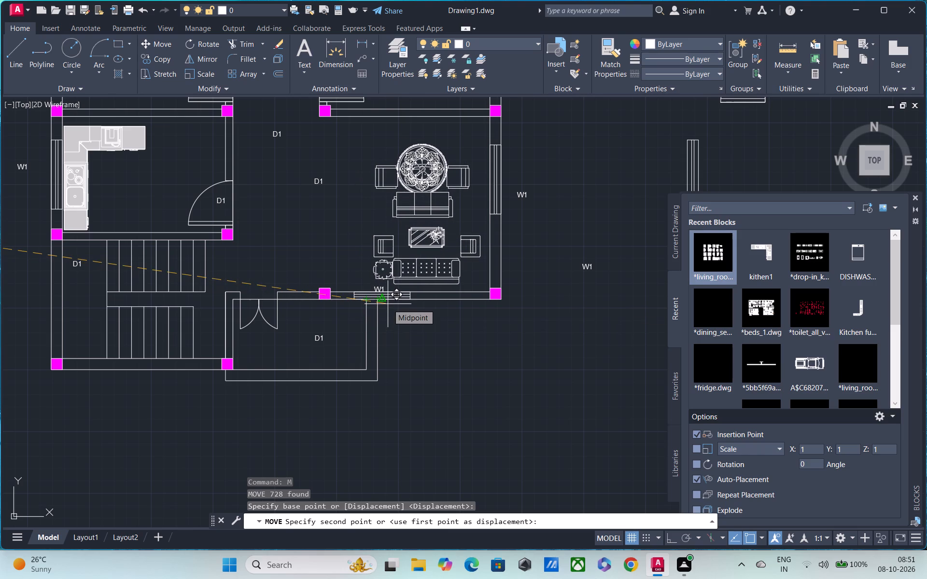
click(388, 304)
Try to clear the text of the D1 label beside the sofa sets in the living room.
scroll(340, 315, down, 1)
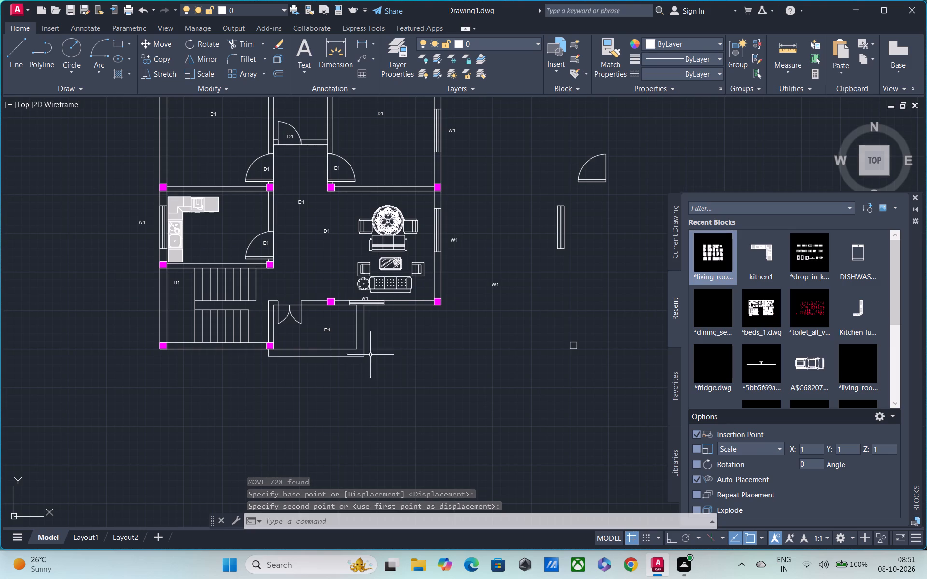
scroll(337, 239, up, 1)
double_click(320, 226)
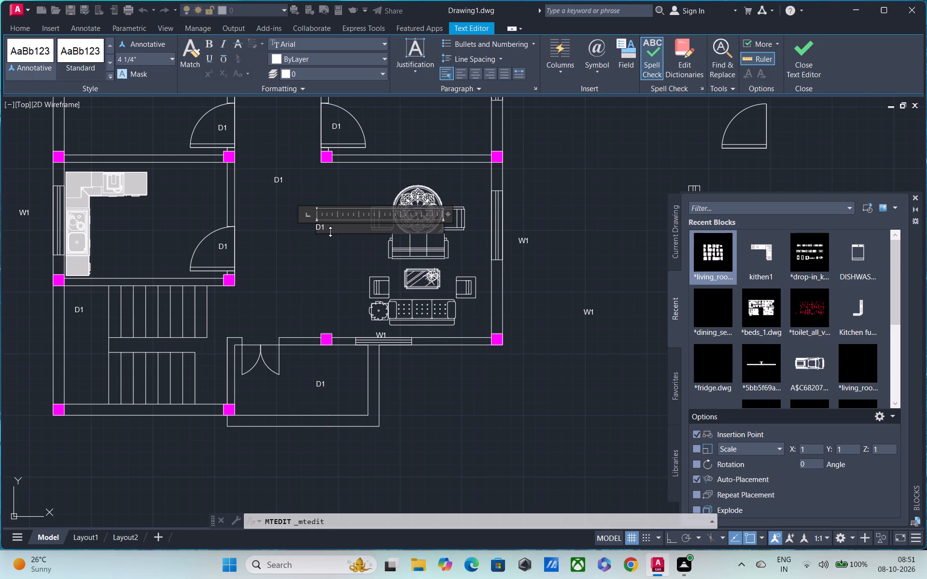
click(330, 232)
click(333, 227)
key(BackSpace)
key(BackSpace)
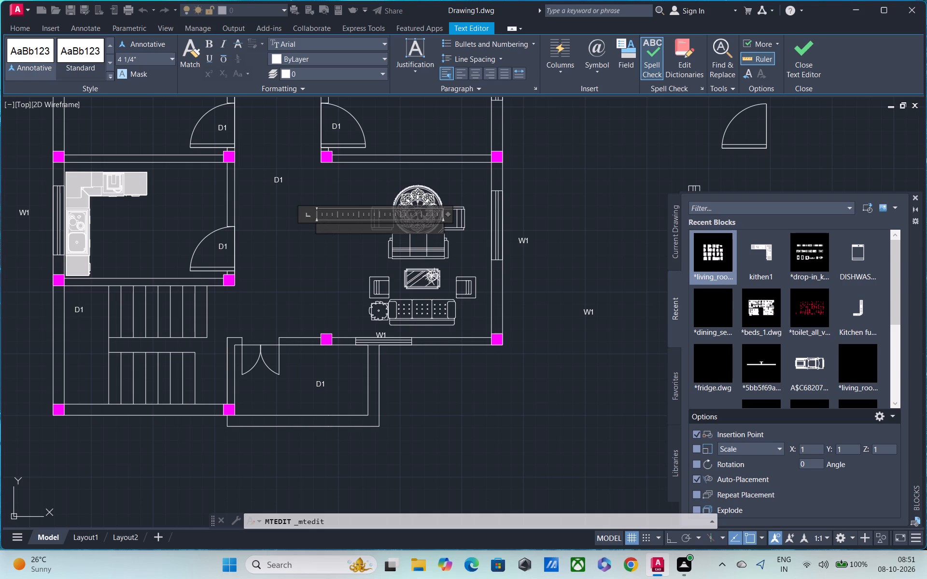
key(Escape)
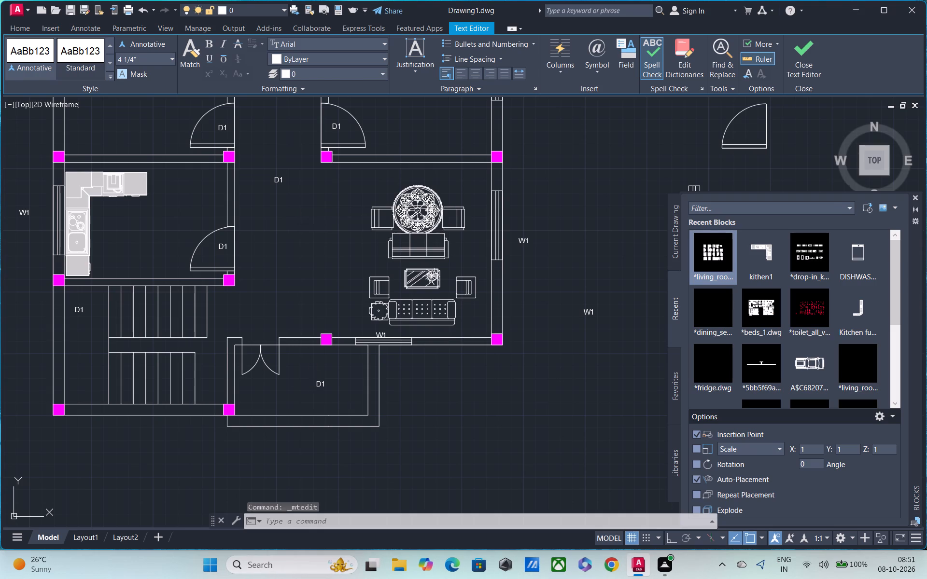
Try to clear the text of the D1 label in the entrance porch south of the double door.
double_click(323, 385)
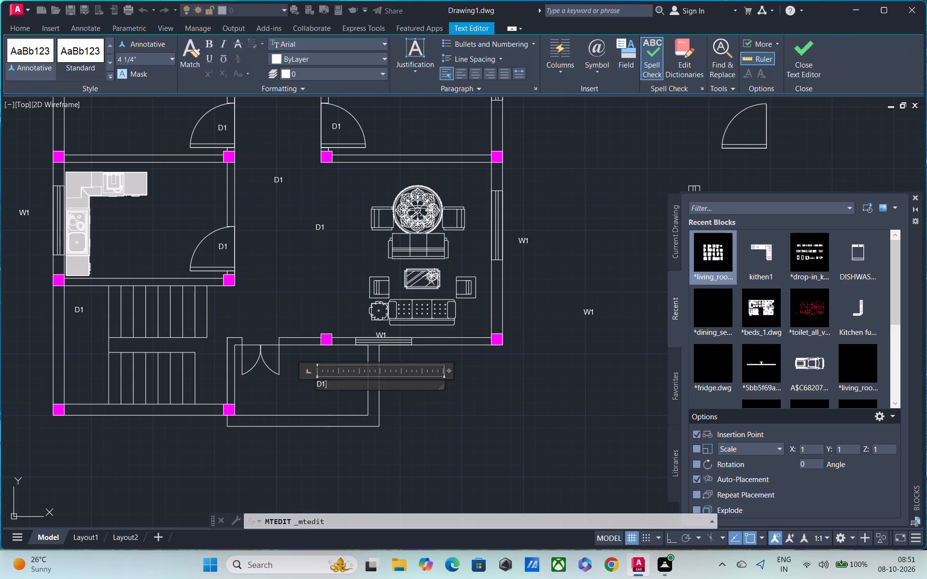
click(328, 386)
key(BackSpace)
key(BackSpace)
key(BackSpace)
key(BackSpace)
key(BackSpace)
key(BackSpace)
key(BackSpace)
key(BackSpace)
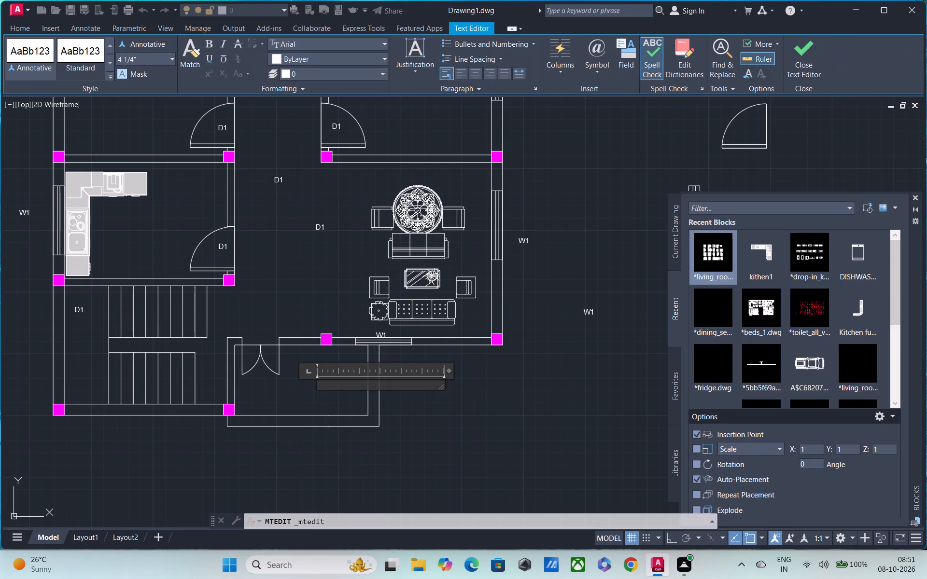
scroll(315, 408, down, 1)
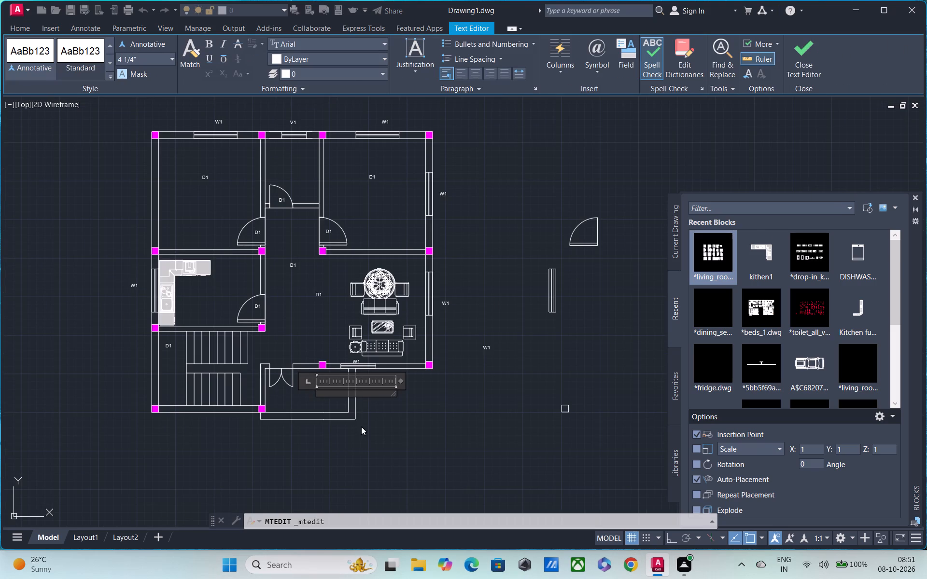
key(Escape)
Save the drawing in the Documents folder under the file name PROJECT16 as an AutoCAD 2018 drawing.
scroll(552, 389, down, 2)
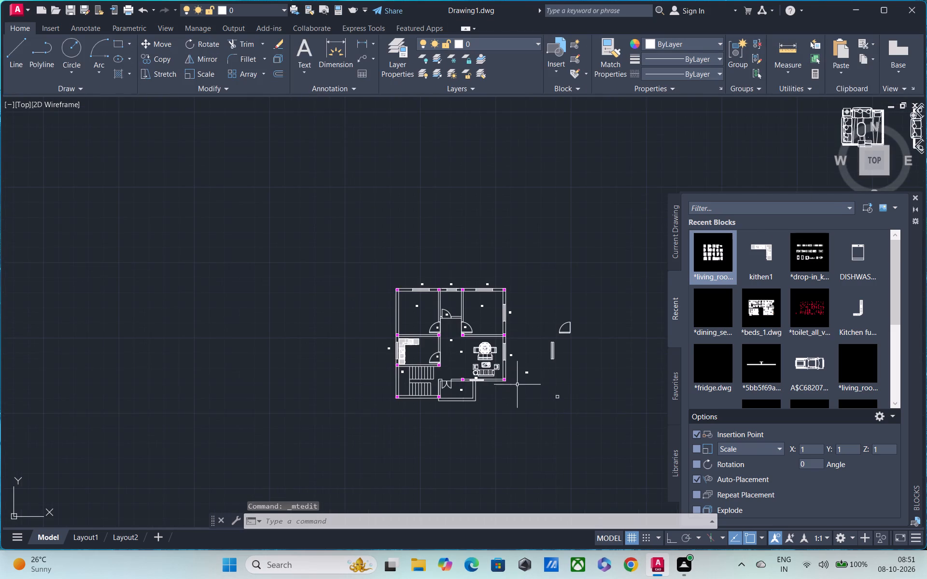
middle_drag(515, 383, 356, 358)
scroll(385, 325, up, 2)
scroll(385, 325, down, 3)
scroll(389, 326, up, 2)
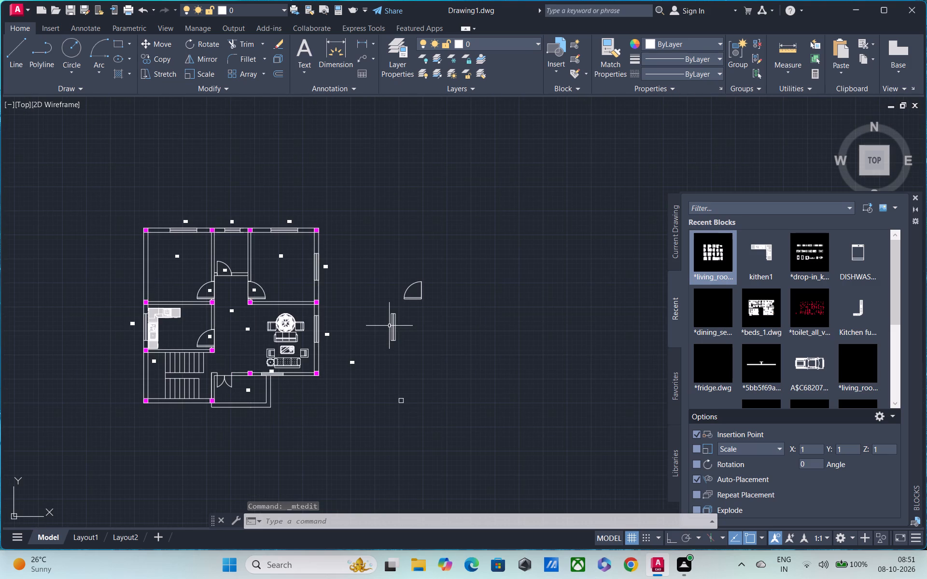
key(ctrl+s)
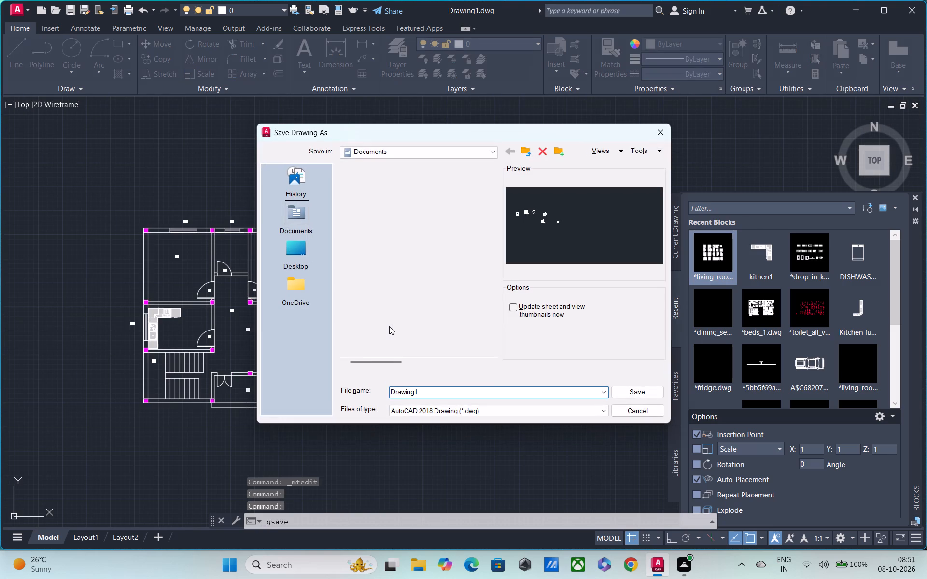
click(425, 389)
key(BackSpace)
key(BackSpace)
key(BackSpace)
key(BackSpace)
key(BackSpace)
key(BackSpace)
key(BackSpace)
key(BackSpace)
key(BackSpace)
key(BackSpace)
key(BackSpace)
key(BackSpace)
key(BackSpace)
key(BackSpace)
key(BackSpace)
key(BackSpace)
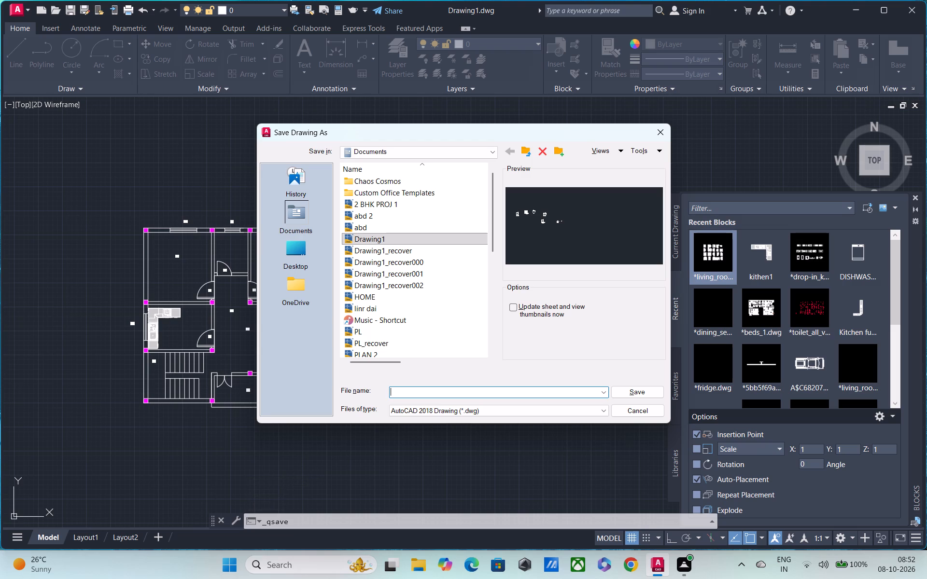
text(PRO)
text(JECT)
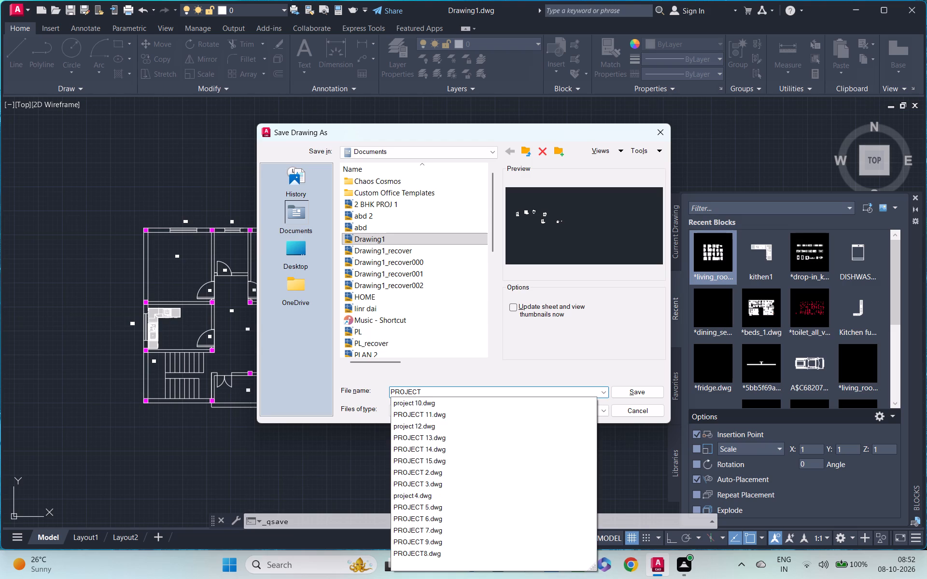
text(16)
click(623, 391)
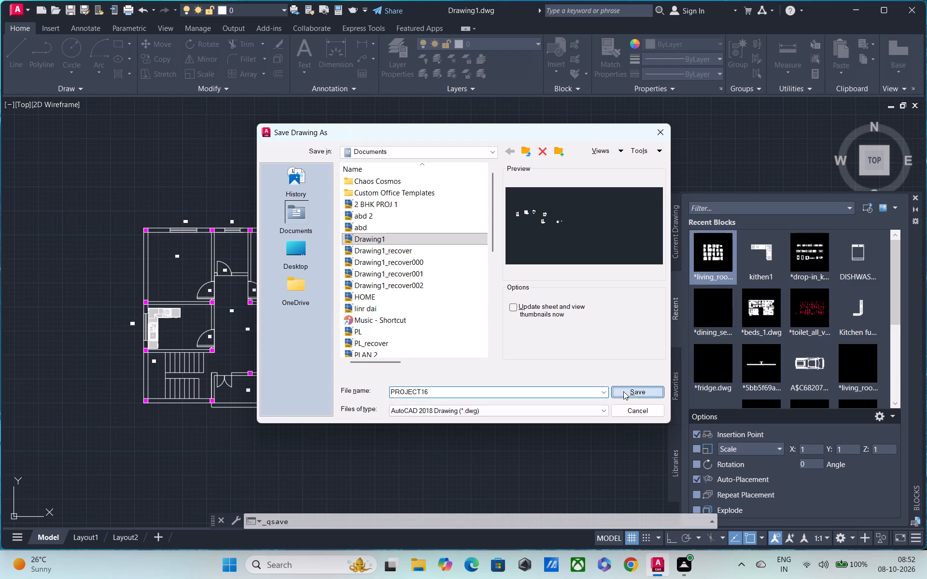
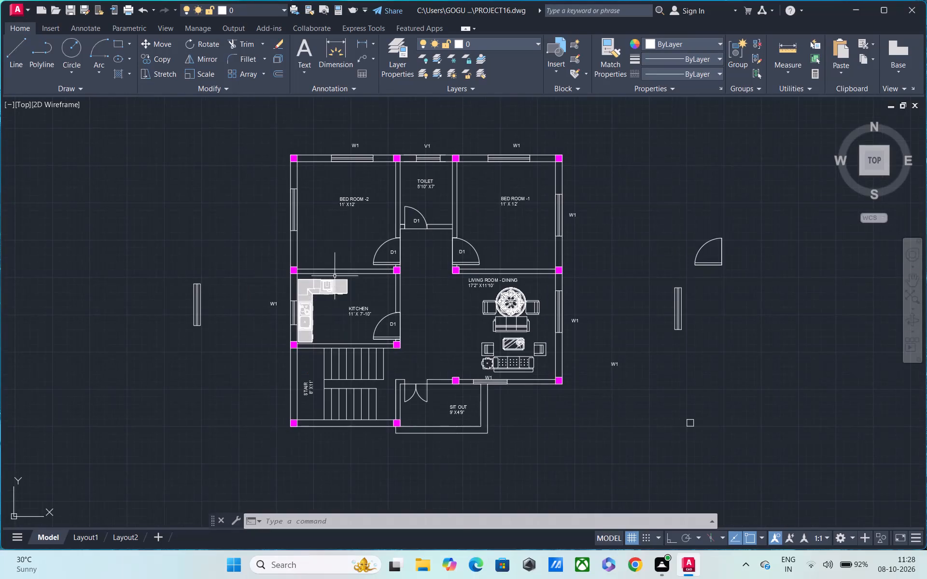
Examine the floor plan's rooms and existing furniture, from the bedrooms down to the kitchen, living-dining area and sit-out.
middle_drag(337, 221, 346, 258)
scroll(336, 240, up, 1)
scroll(336, 240, down, 1)
scroll(337, 234, up, 1)
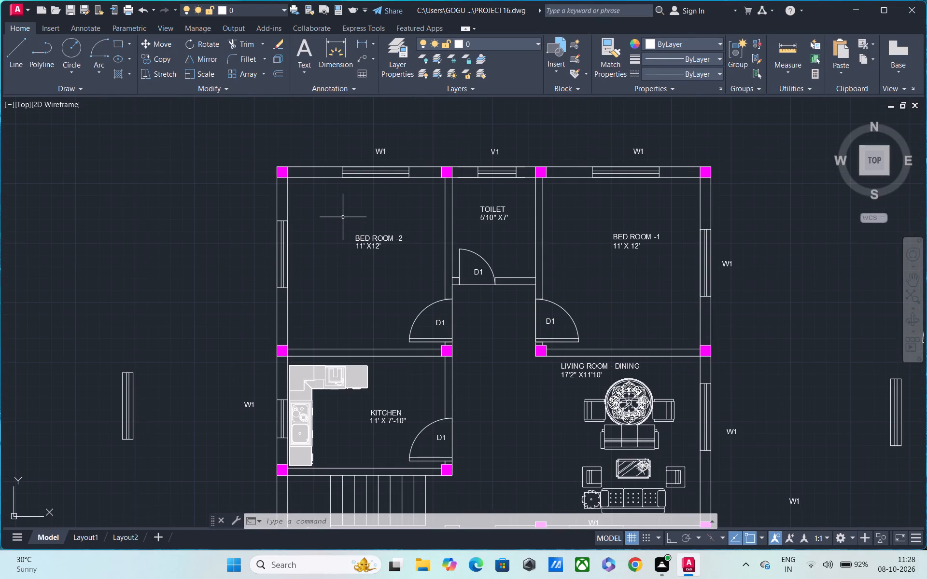
middle_drag(343, 217, 275, 213)
middle_drag(323, 212, 297, 172)
scroll(297, 172, down, 1)
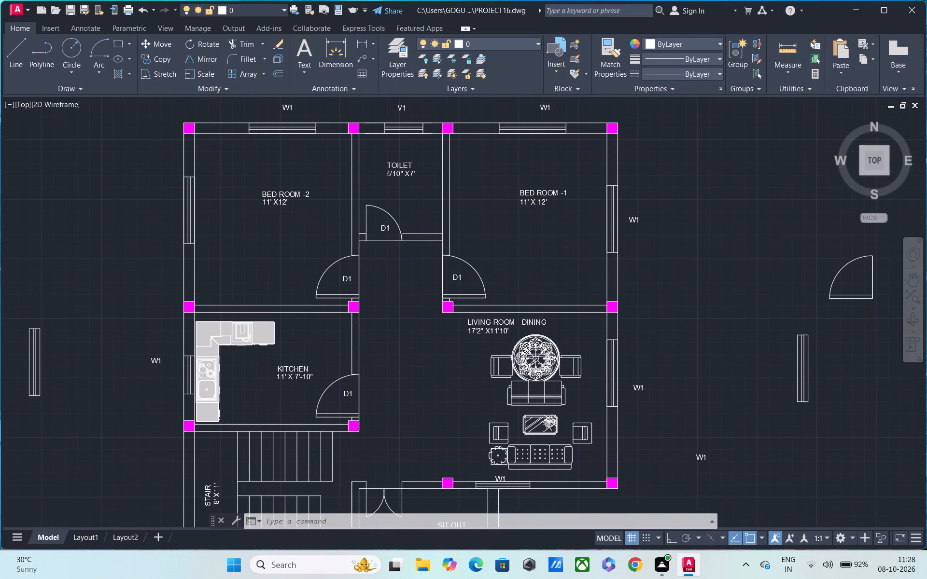
scroll(387, 177, up, 2)
middle_drag(366, 182, 412, 169)
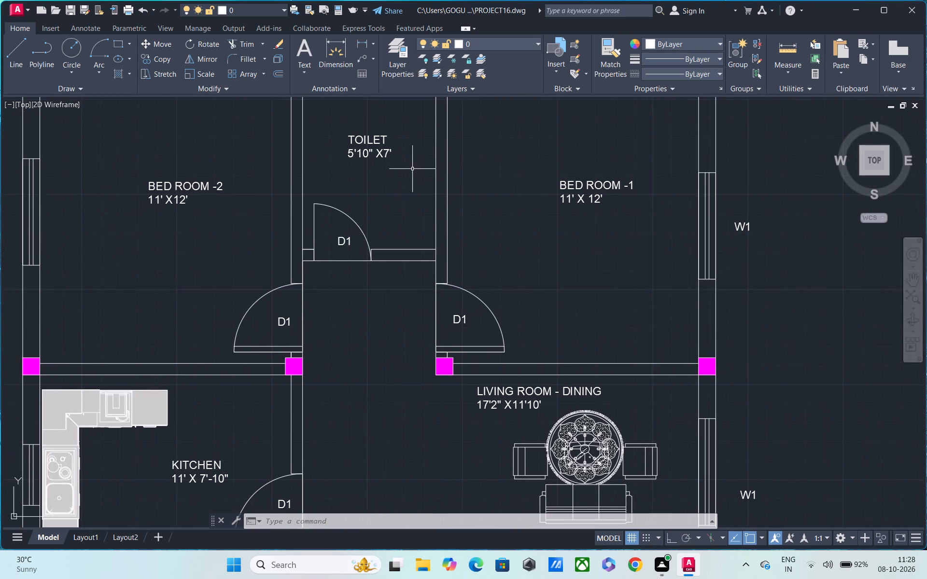
scroll(412, 169, down, 2)
middle_drag(447, 188, 427, 163)
scroll(427, 163, up, 2)
scroll(427, 163, down, 2)
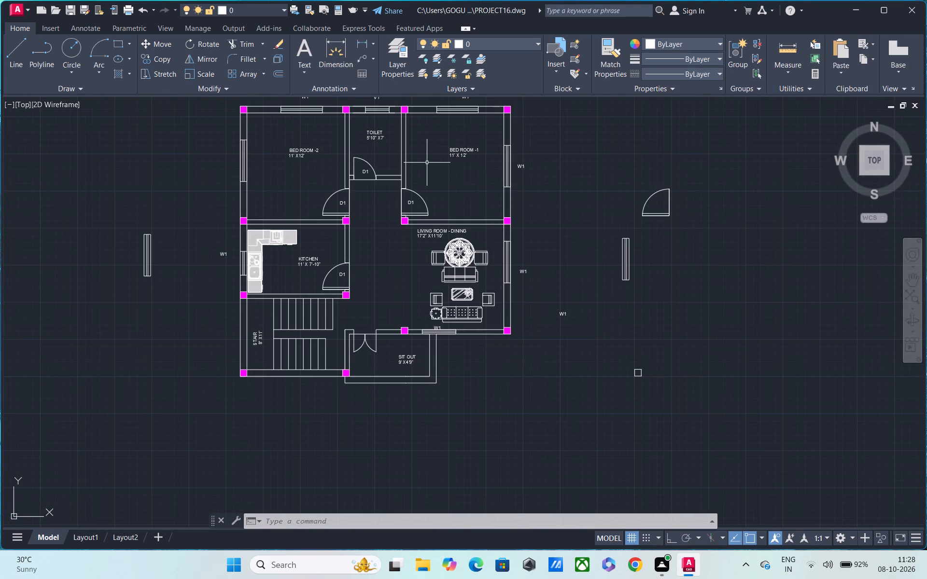
middle_drag(427, 163, 426, 197)
middle_drag(383, 202, 353, 204)
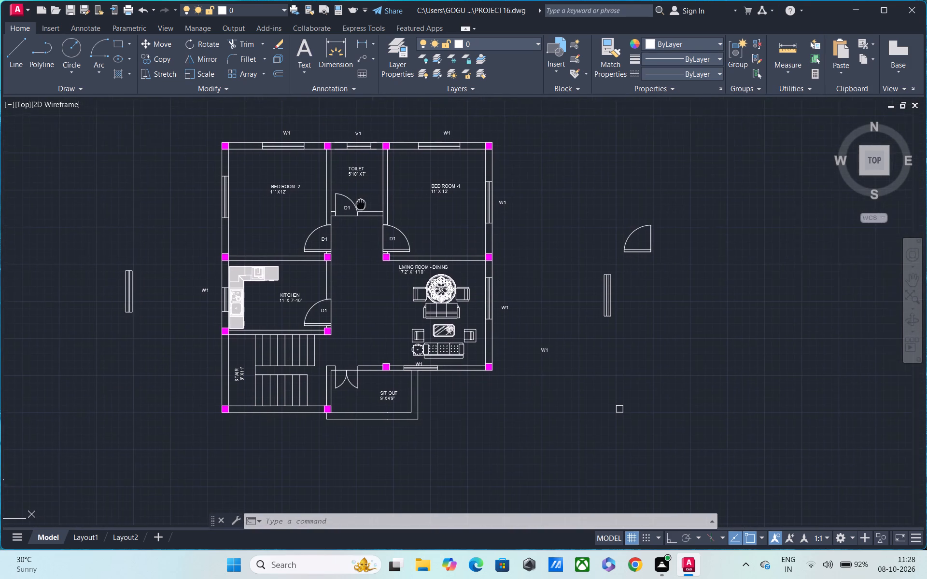
middle_drag(353, 204, 328, 207)
middle_drag(376, 195, 426, 182)
scroll(426, 182, up, 1)
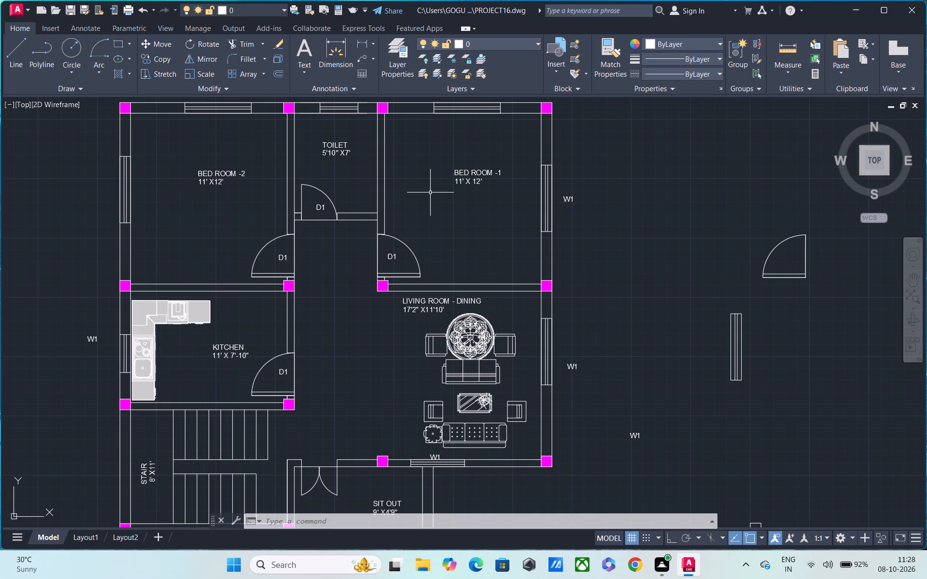
scroll(431, 193, down, 3)
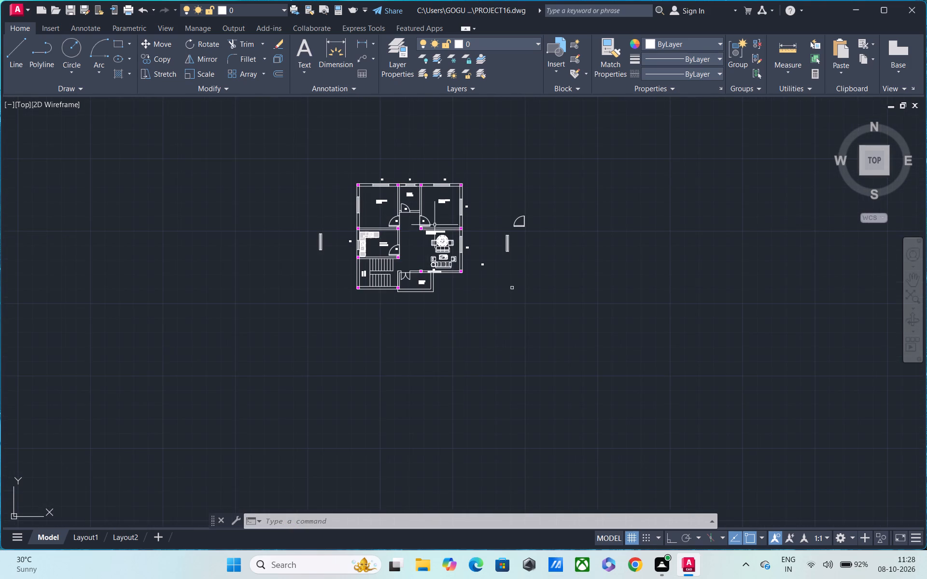
middle_drag(470, 223, 493, 215)
scroll(431, 218, up, 2)
middle_drag(435, 217, 491, 229)
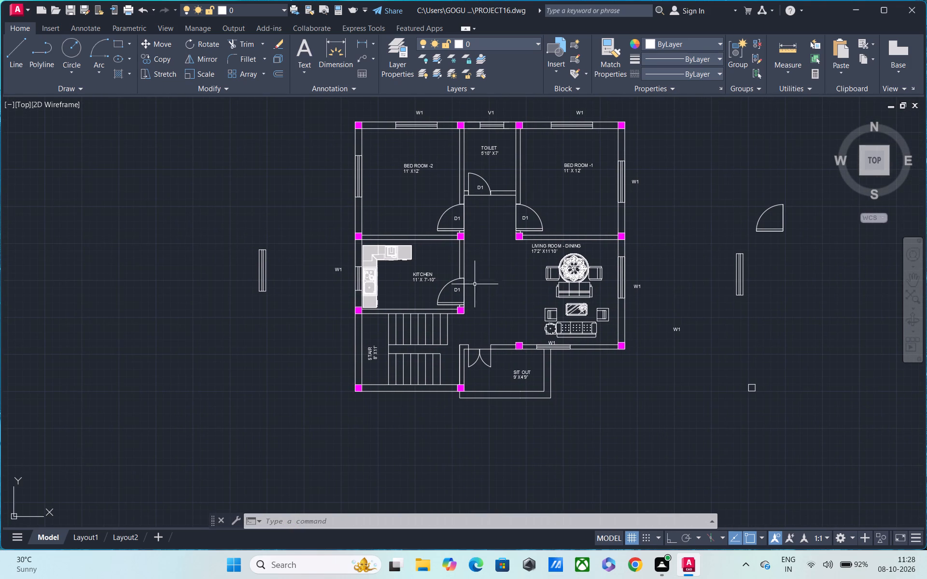
scroll(512, 331, up, 1)
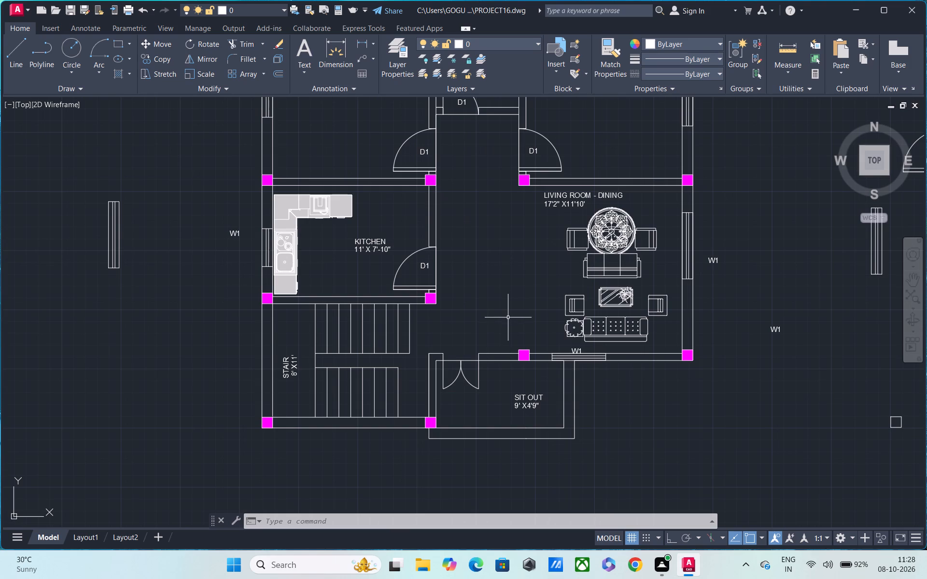
Insert the recent dining-set collection block in the empty space west of the floor plan.
click(549, 68)
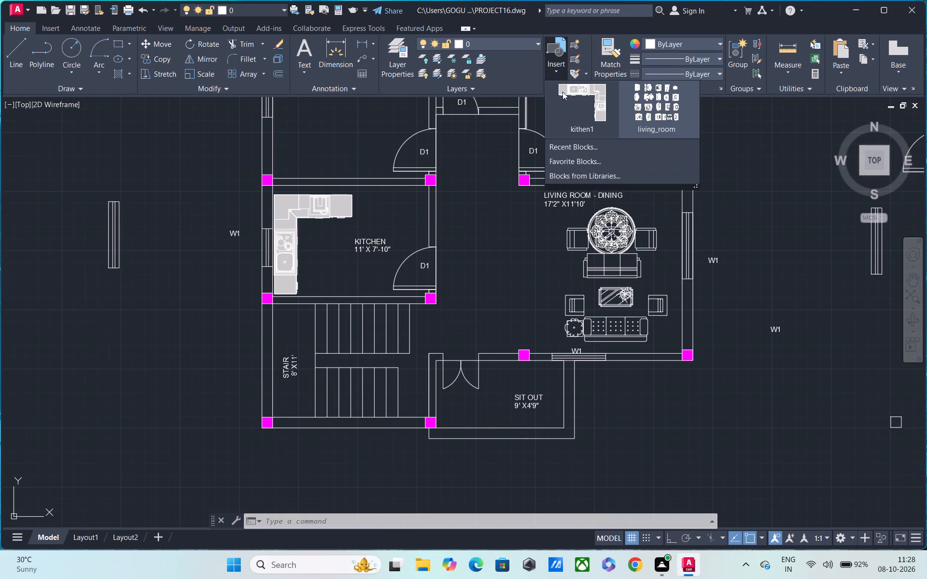
click(582, 145)
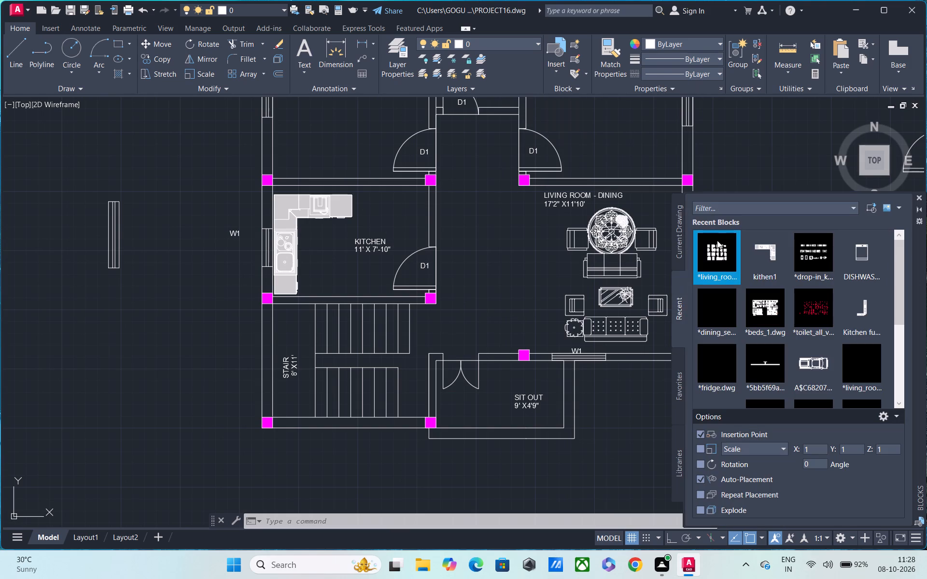
click(716, 253)
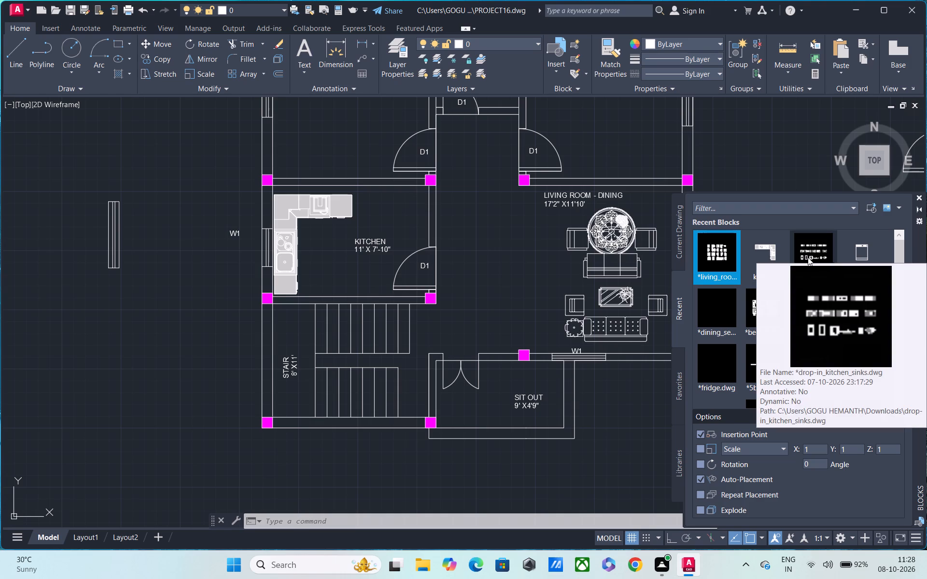
click(719, 318)
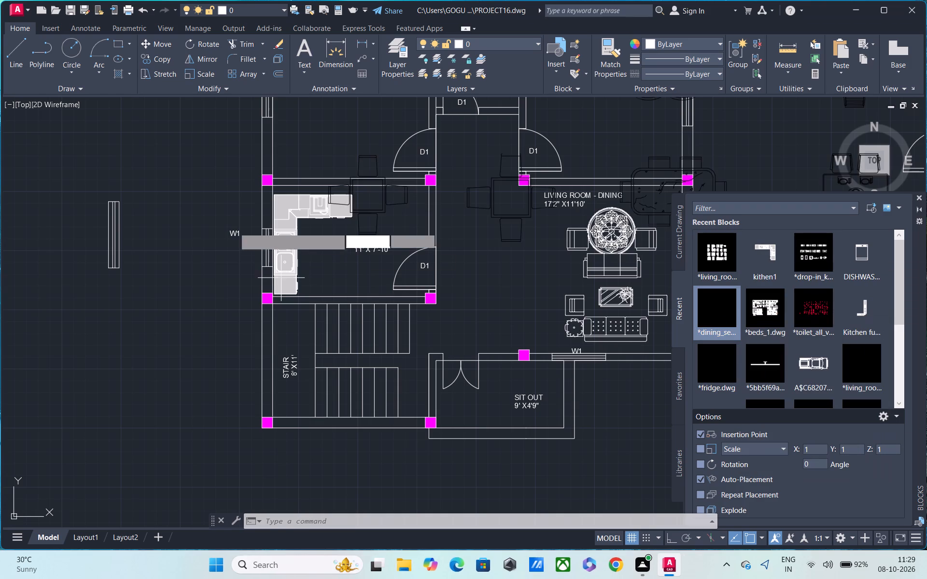
scroll(191, 199, down, 1)
middle_drag(116, 198, 817, 252)
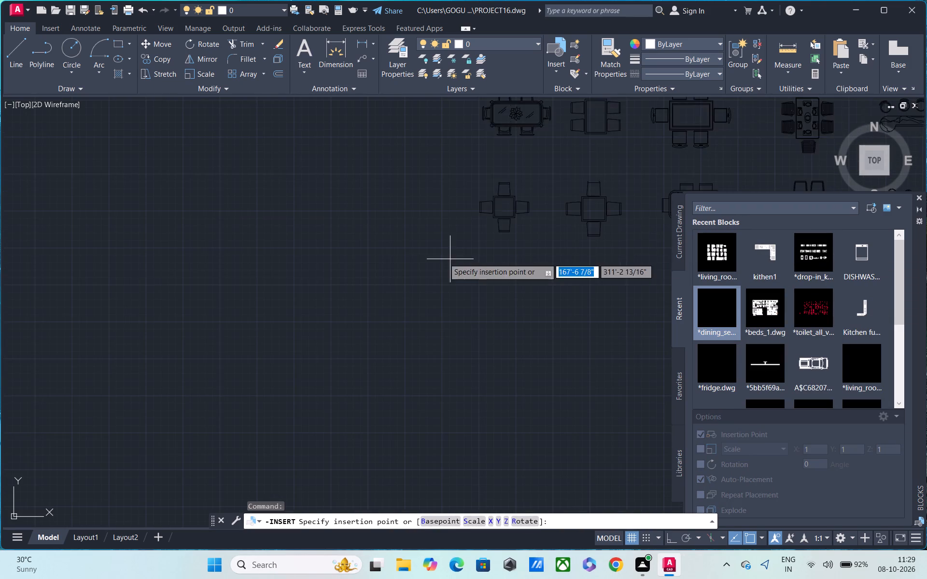
scroll(304, 278, down, 1)
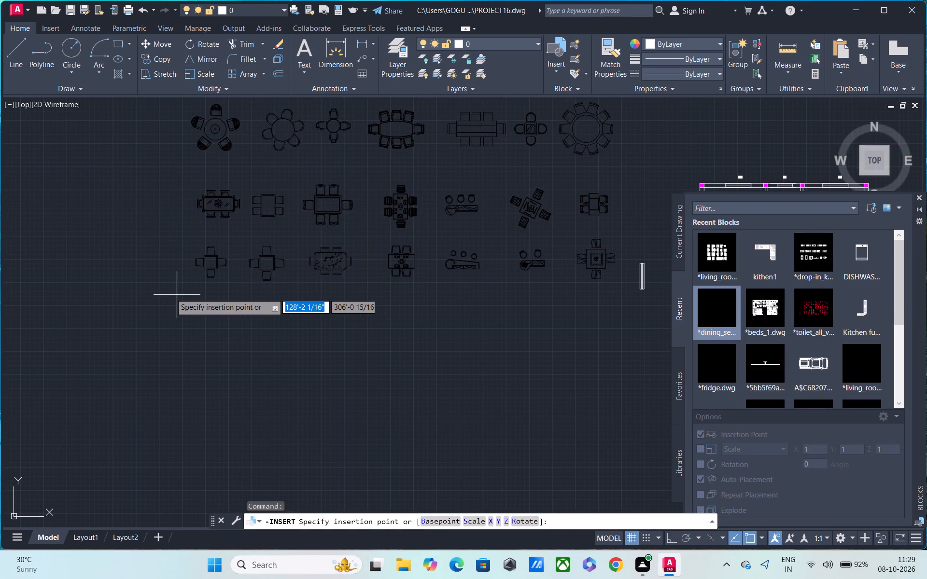
click(169, 293)
key(Escape)
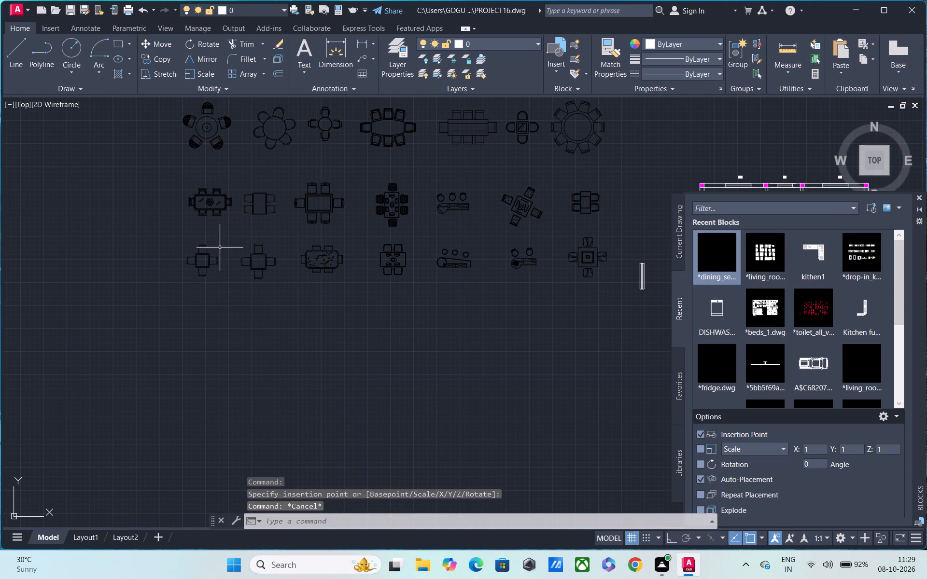
Explode the inserted dining-set collection block.
scroll(221, 245, down, 2)
click(153, 114)
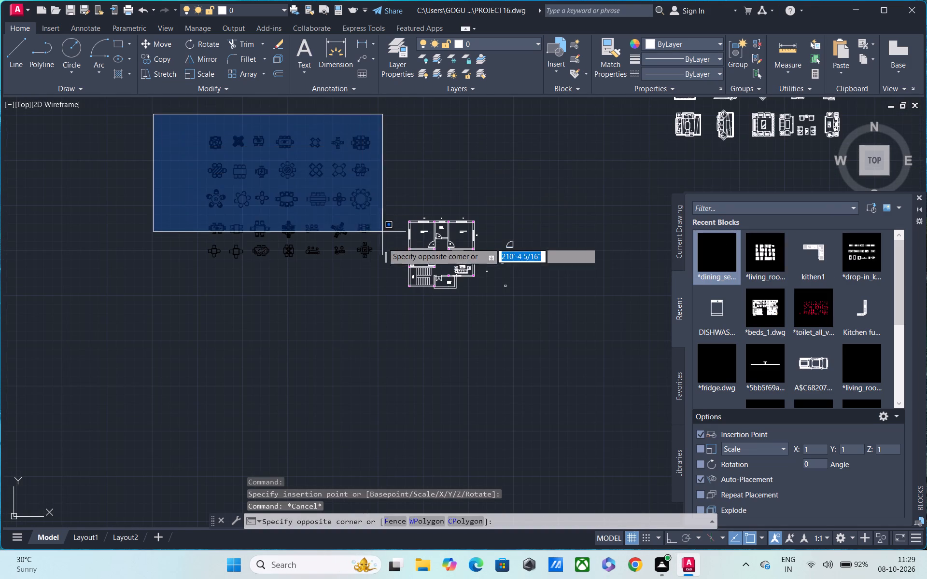
click(383, 265)
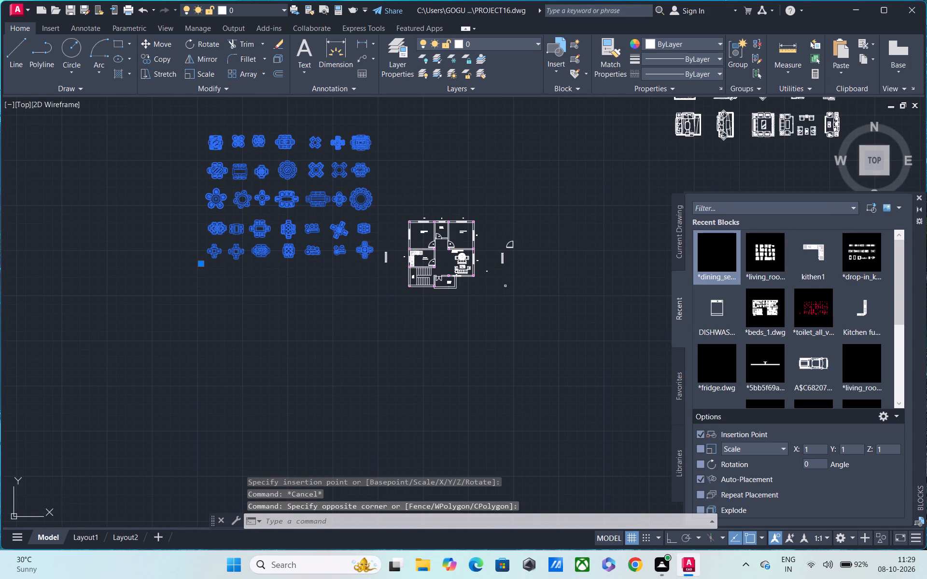
text(X)
key(space)
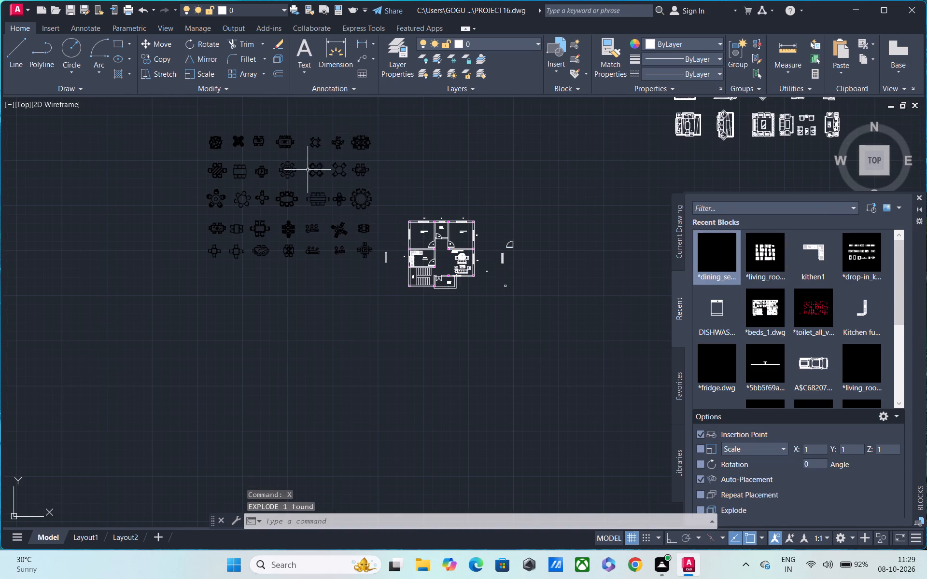
Move the six-chair rectangular dining set out of the collection to the empty area between its bottom row and the floor plan.
scroll(265, 218, up, 3)
click(206, 216)
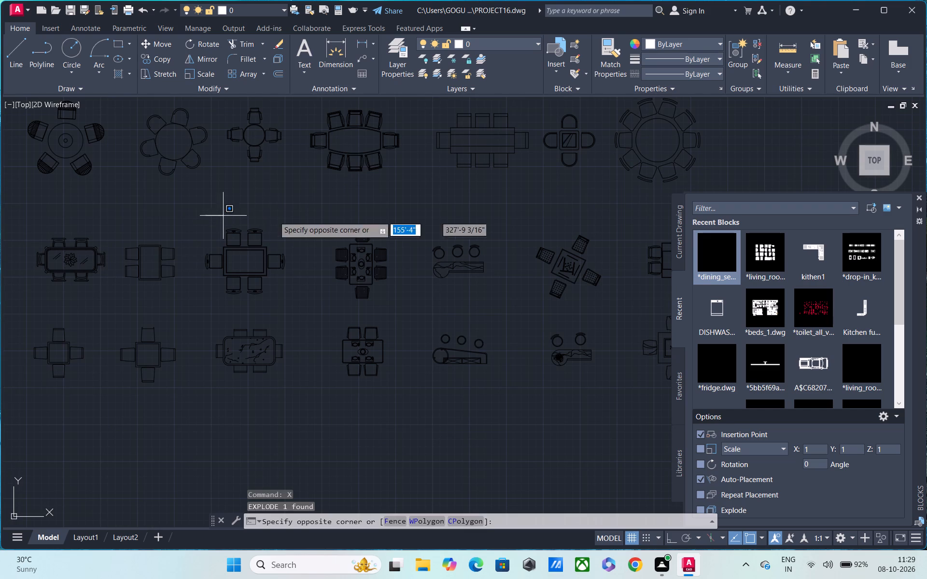
click(304, 289)
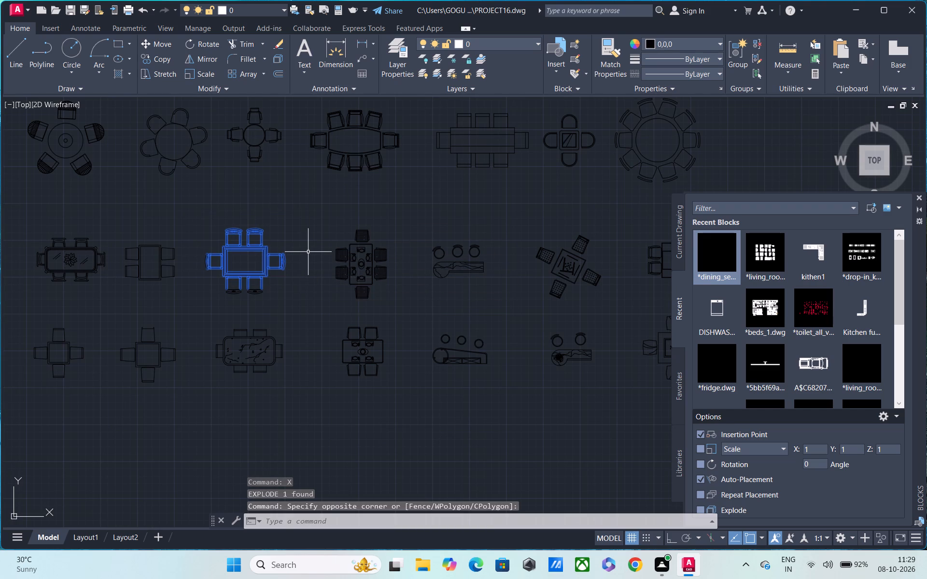
key(Escape)
click(186, 228)
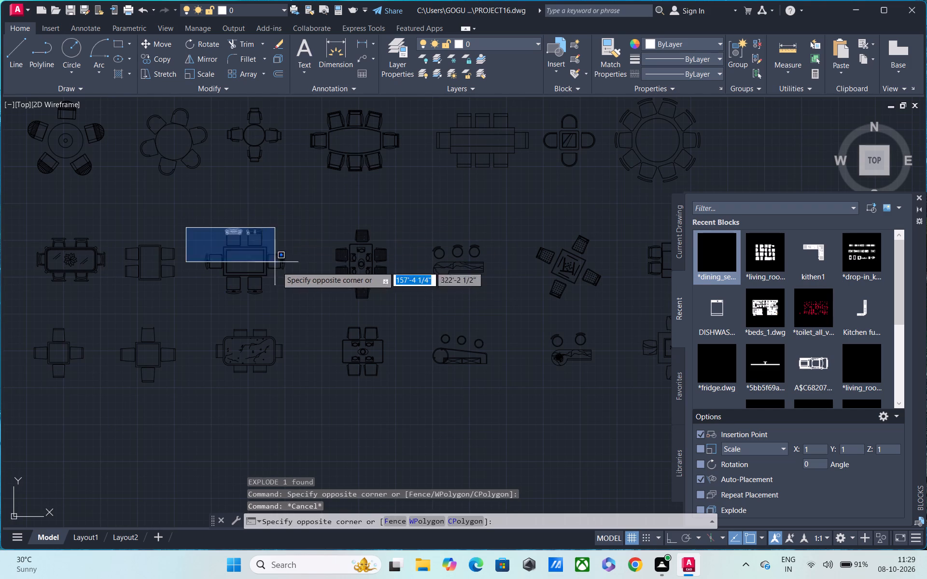
click(296, 298)
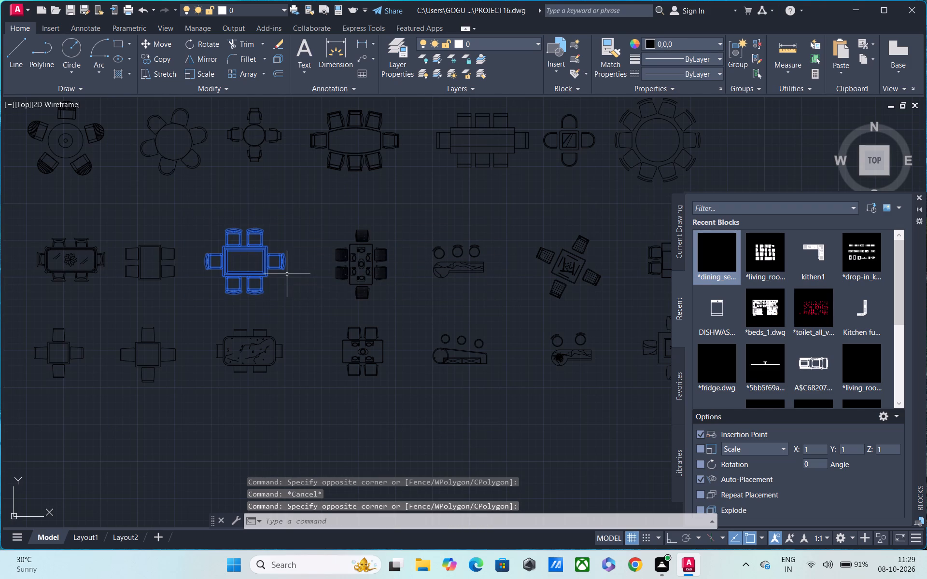
text(M)
key(space)
click(236, 268)
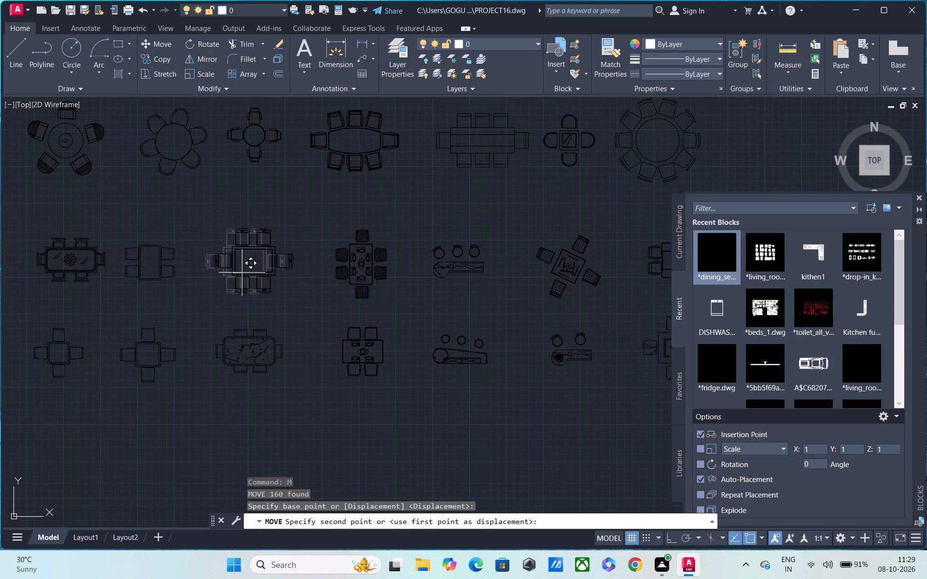
middle_drag(371, 316, 236, 246)
scroll(236, 247, down, 3)
scroll(381, 269, up, 2)
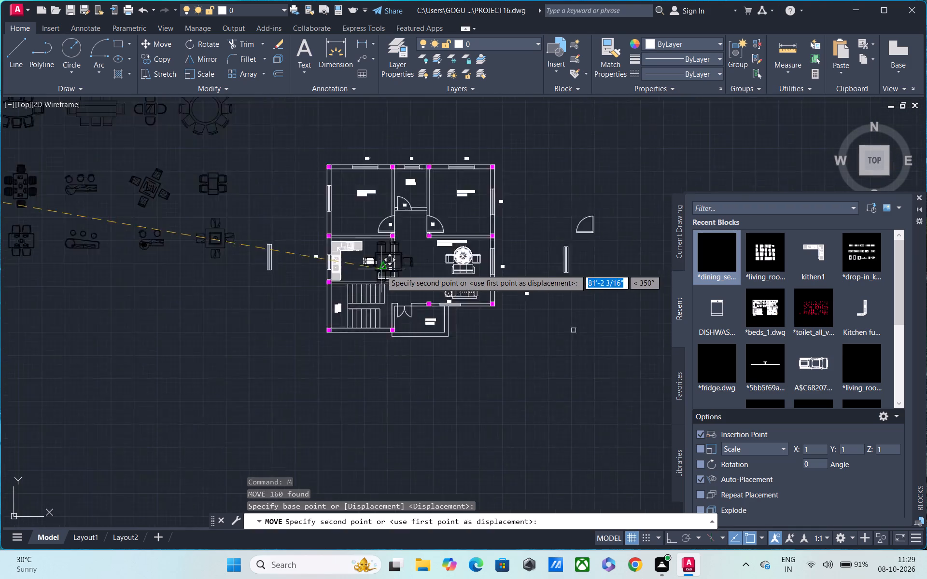
scroll(381, 269, up, 1)
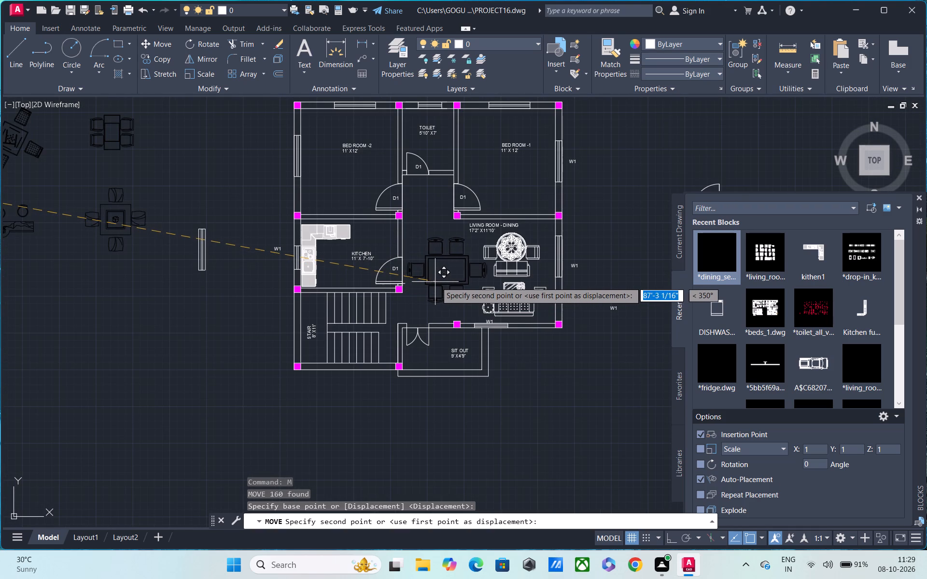
scroll(419, 286, down, 1)
click(151, 312)
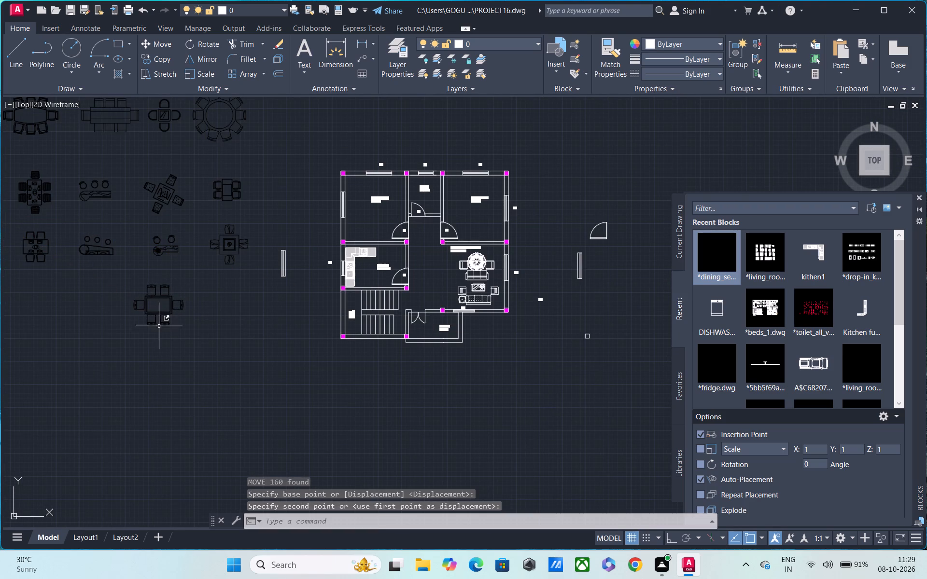
key(Escape)
Scale down the separated six-chair dining set from a base point on its table, sizing it by eye.
click(112, 274)
click(211, 359)
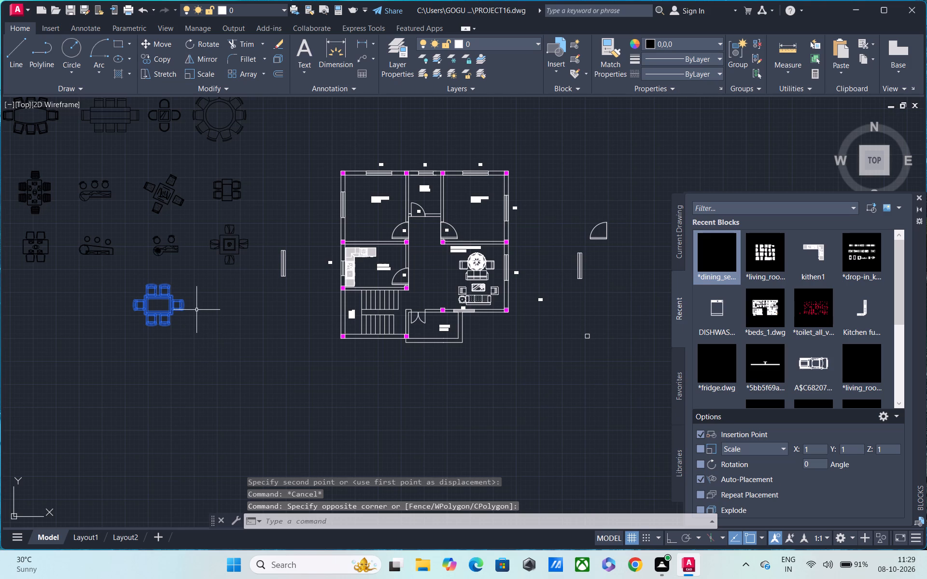
text(SC)
key(space)
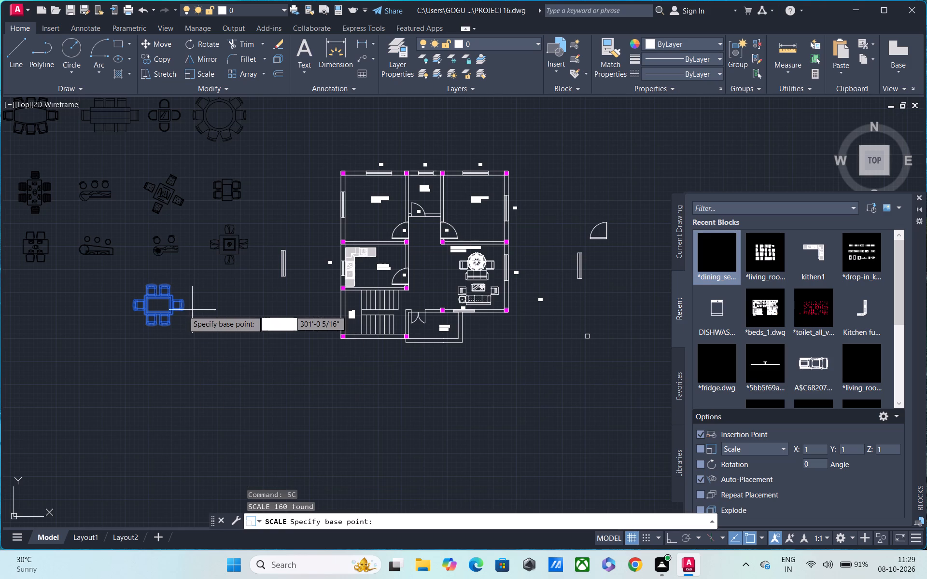
click(152, 314)
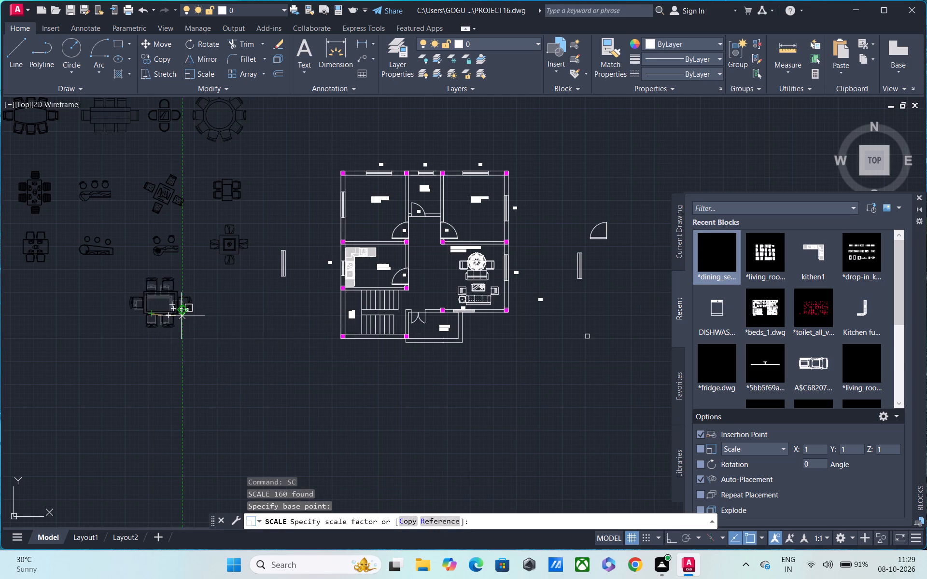
click(165, 325)
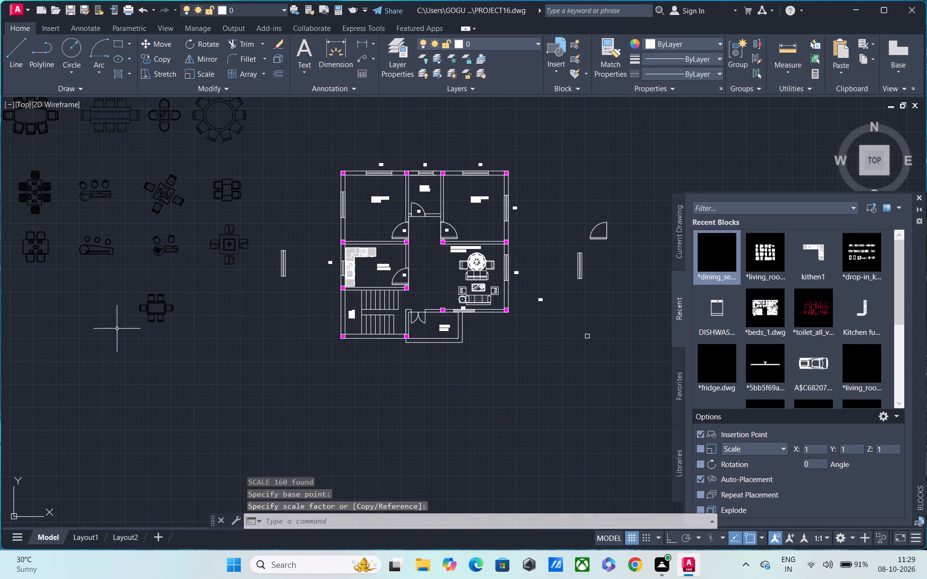
Move the scaled six-chair dining set into the Living Room - Dining area, between the kitchen door and the sofa group.
drag(121, 282, 133, 288)
click(211, 335)
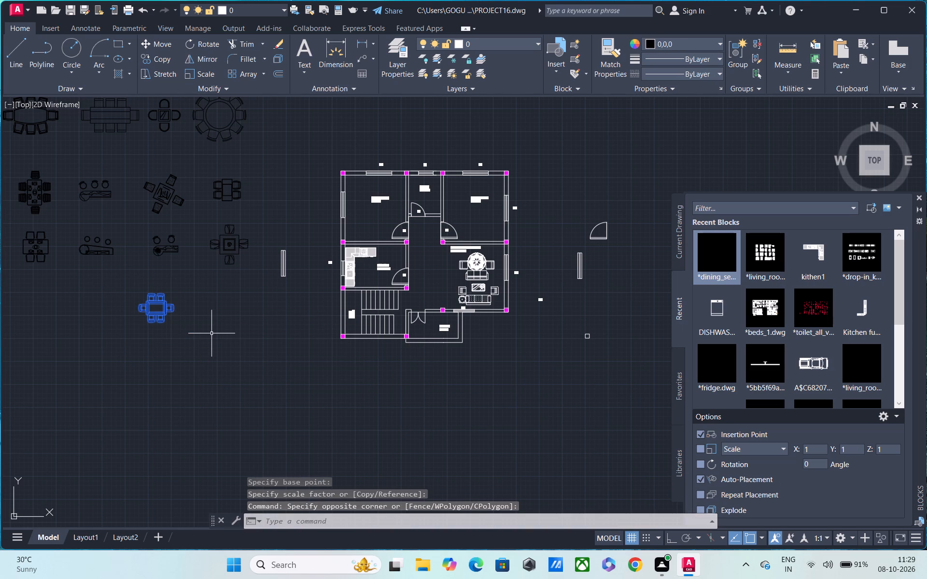
key(m)
key(o)
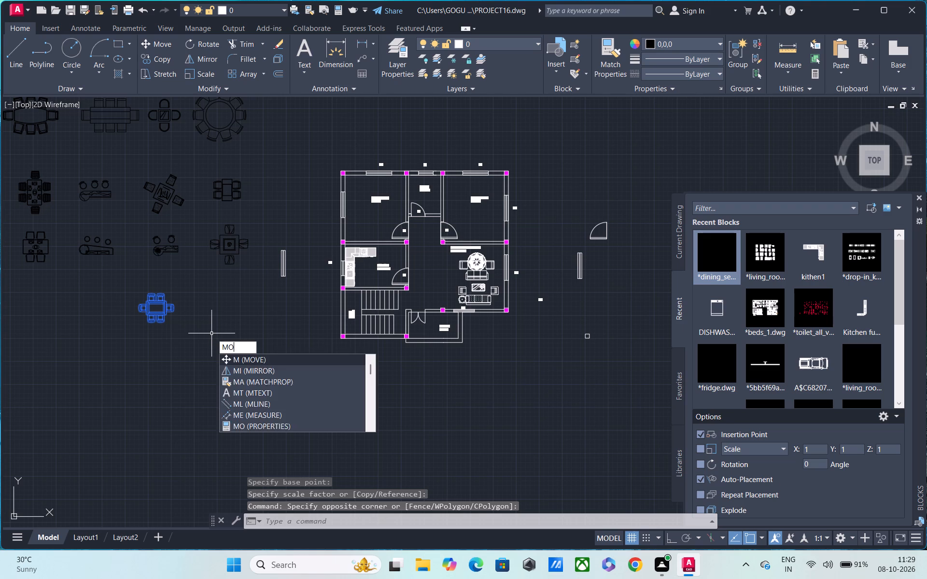
key(BackSpace)
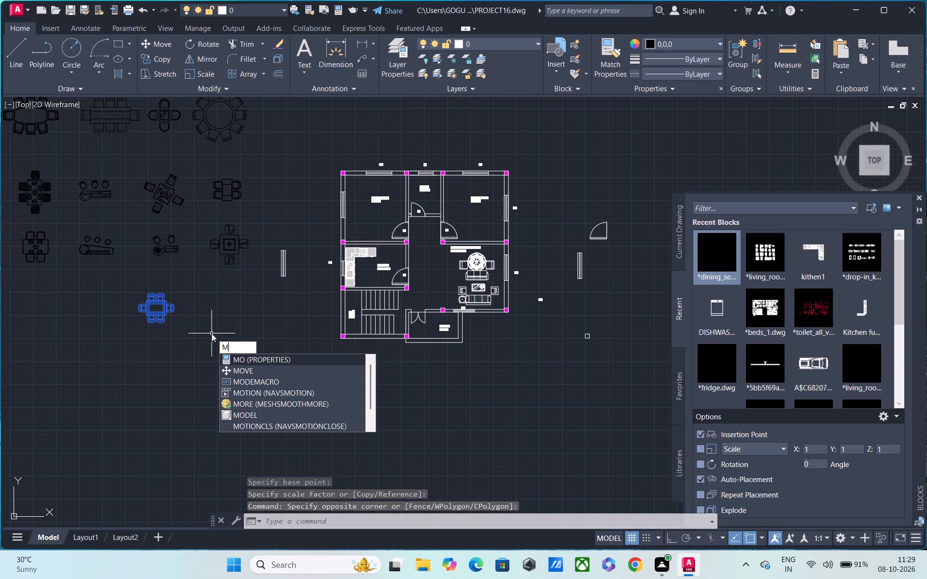
key(space)
scroll(211, 333, up, 1)
click(114, 303)
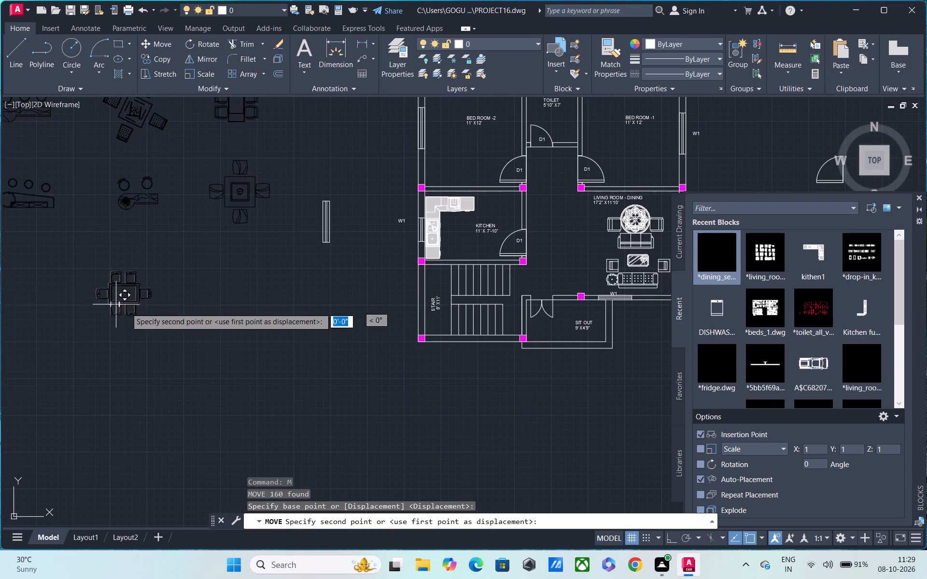
middle_drag(389, 305, 219, 312)
scroll(383, 263, up, 1)
click(387, 265)
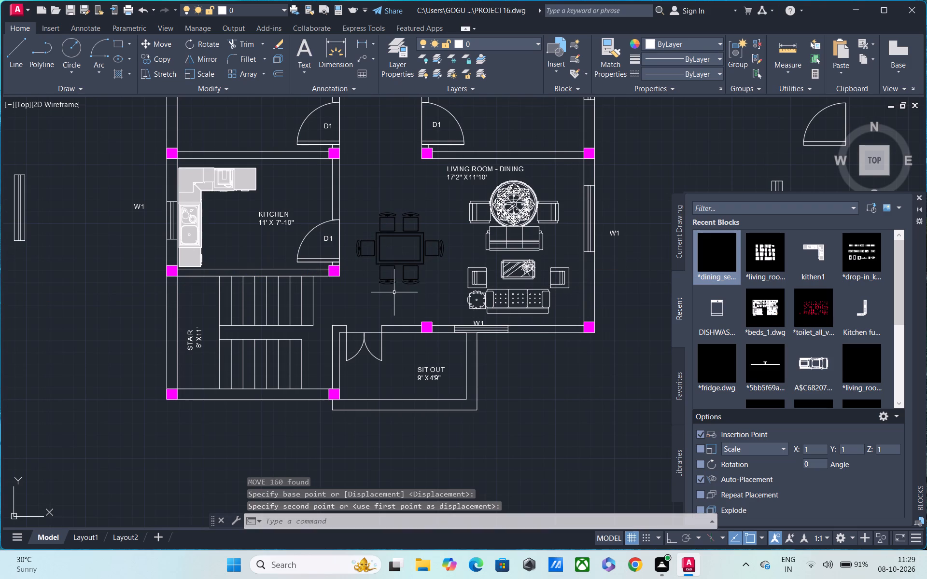
key(Escape)
Change the colour of the placed six-chair dining set to ByBlock.
click(360, 199)
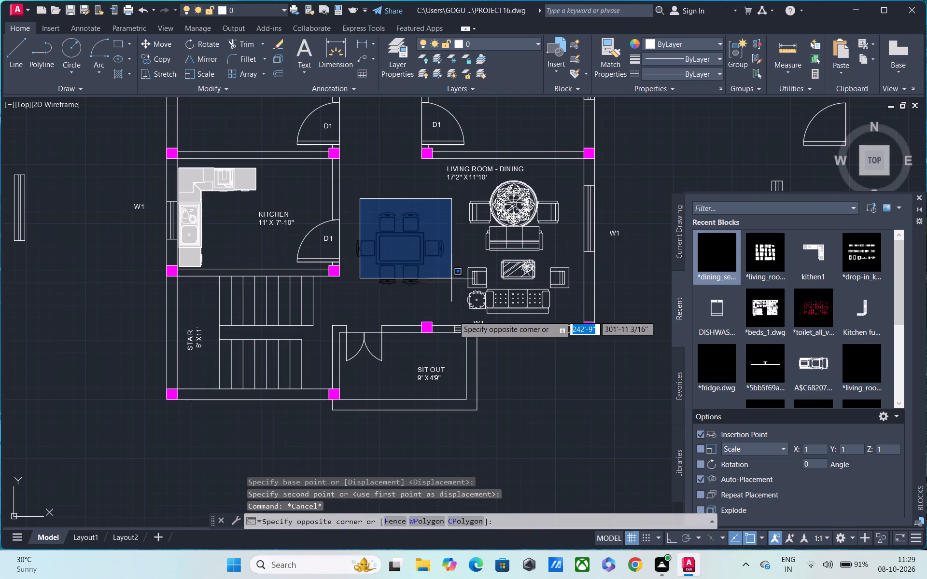
click(447, 303)
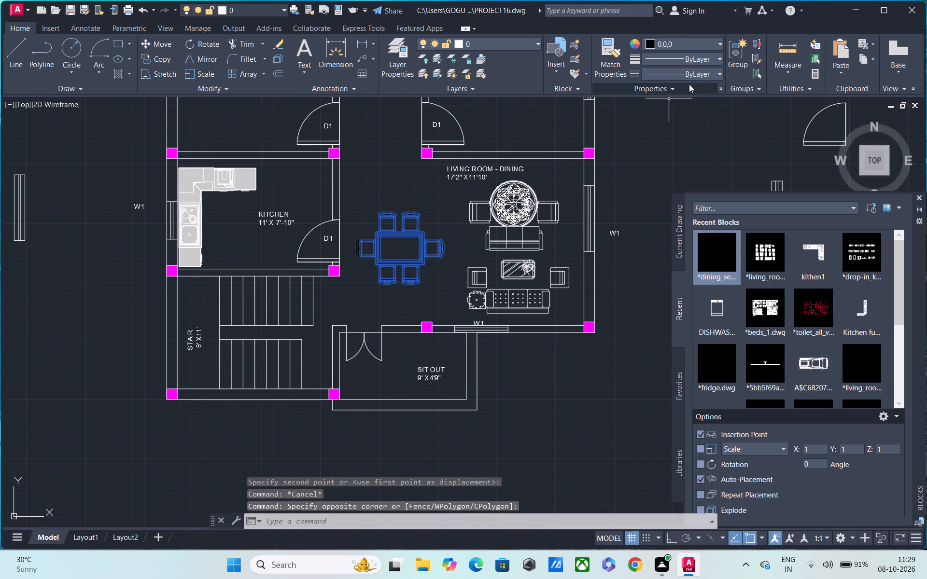
click(682, 43)
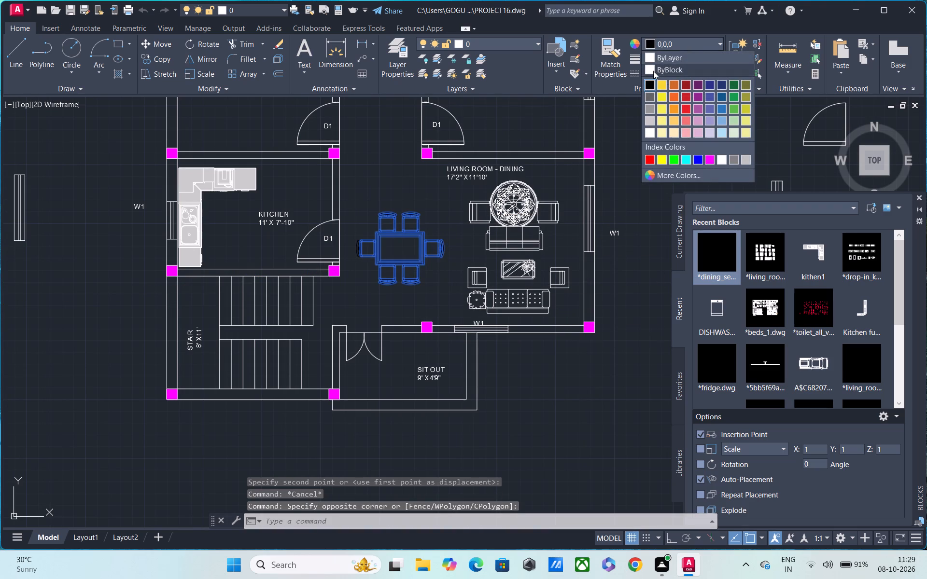
click(653, 70)
key(Escape)
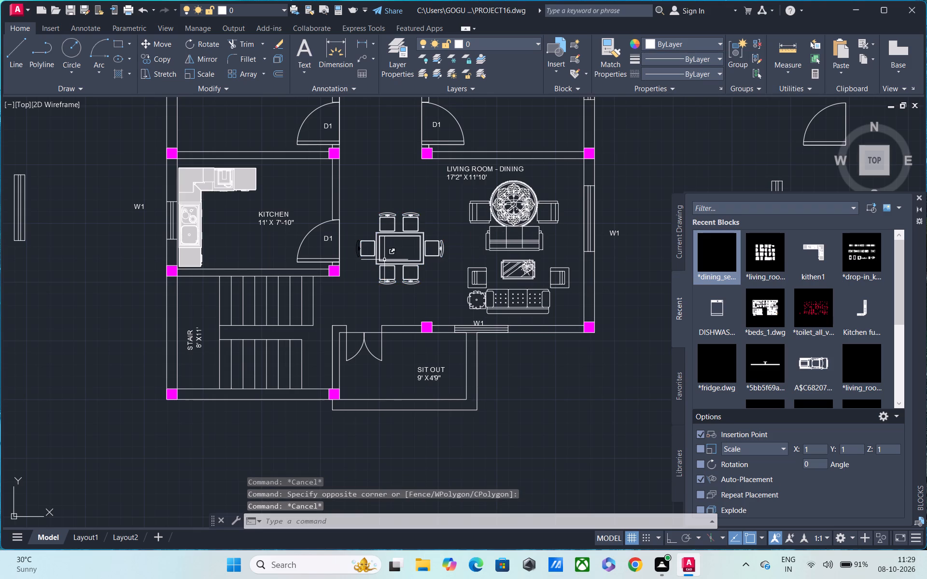
Insert the recent beds_1.dwg block in the empty space southwest of the floor plan, below the dining-set collection.
scroll(419, 254, down, 1)
middle_drag(424, 255, 446, 224)
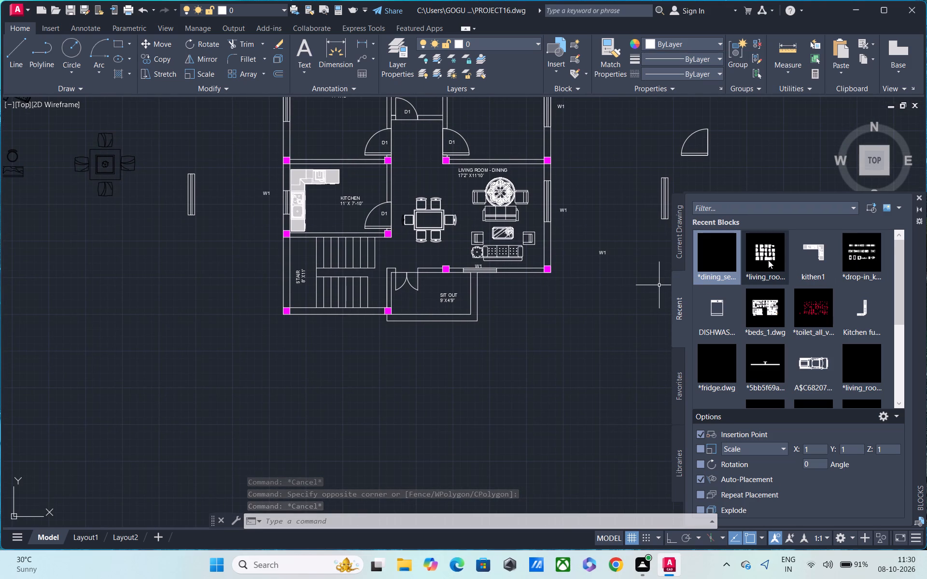
scroll(818, 336, up, 4)
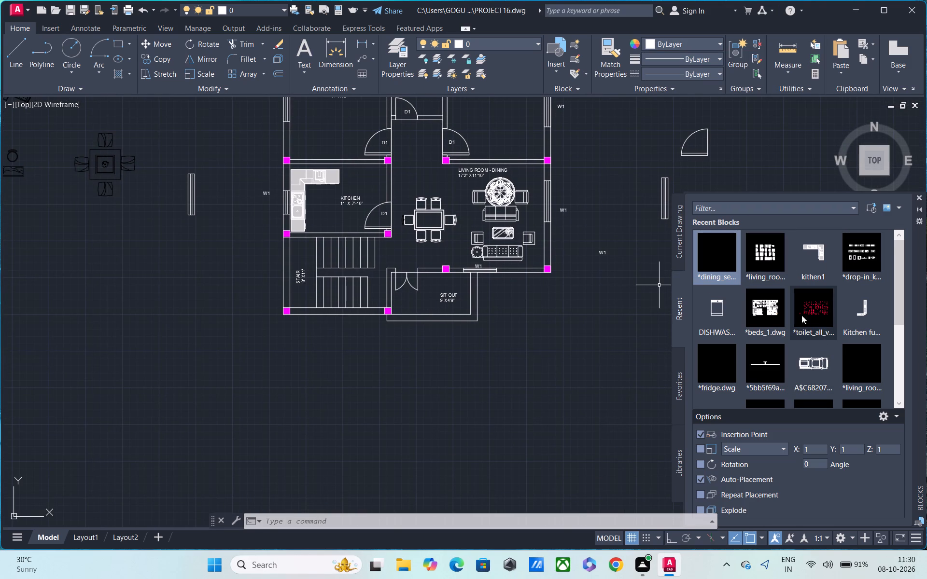
click(771, 320)
middle_drag(288, 327, 765, 261)
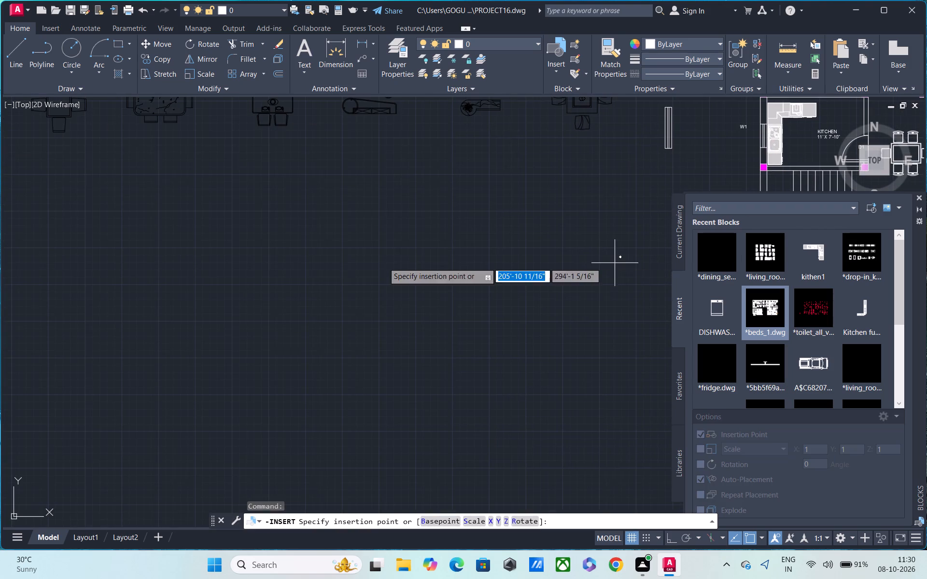
click(259, 251)
key(Escape)
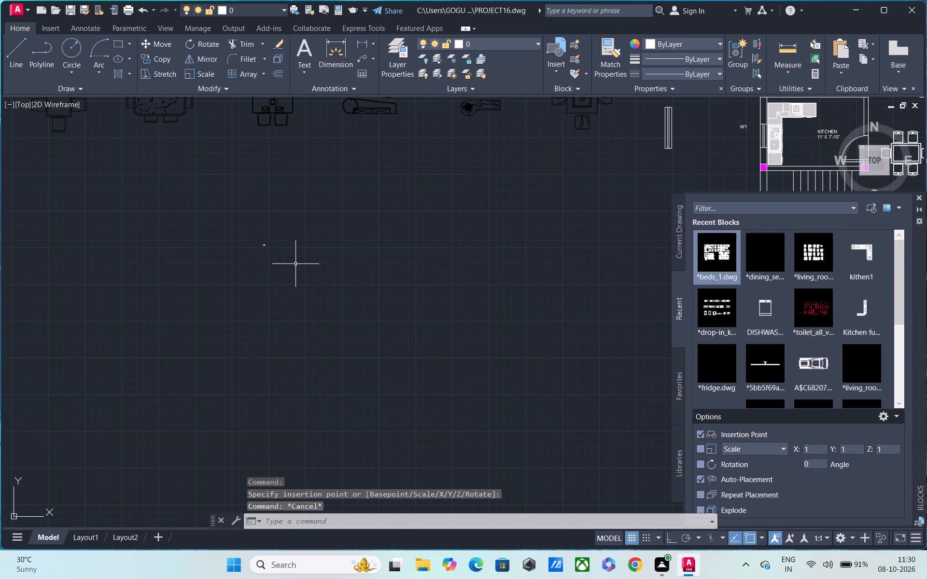
Explode the inserted beds collection block.
scroll(247, 242, up, 3)
scroll(287, 245, up, 8)
middle_drag(303, 259, 280, 160)
scroll(279, 229, up, 3)
middle_drag(243, 222, 337, 221)
scroll(283, 220, up, 1)
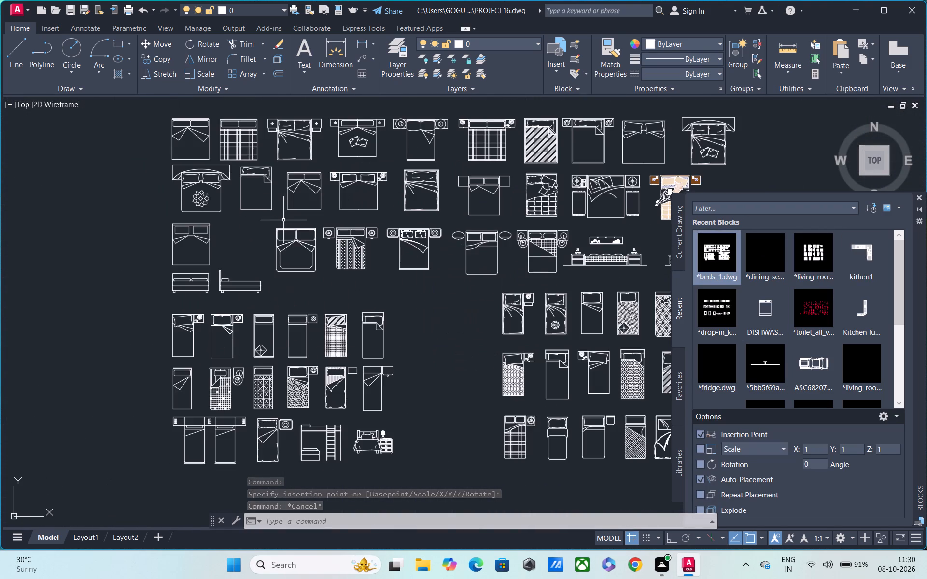
middle_drag(299, 235, 315, 273)
click(157, 126)
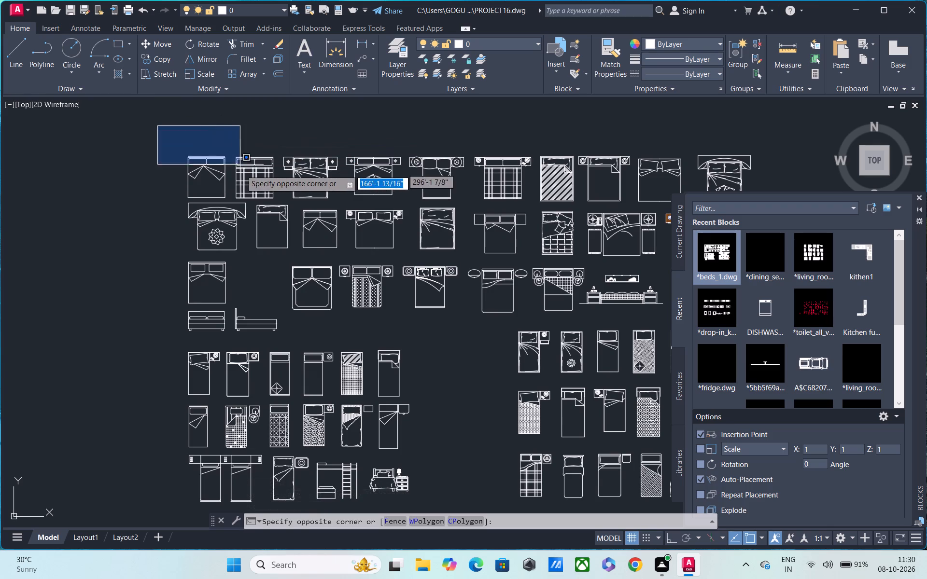
click(235, 206)
scroll(185, 168, down, 3)
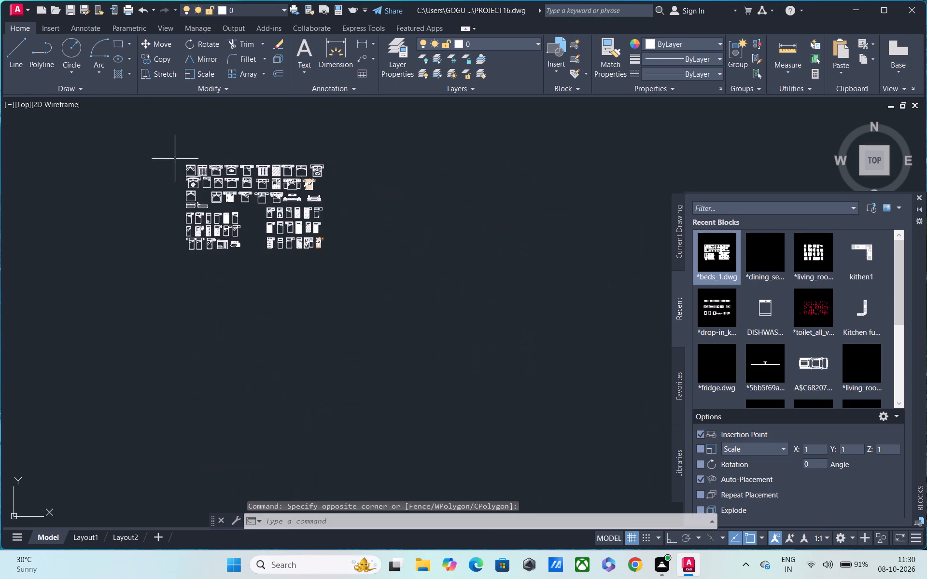
drag(152, 138, 159, 138)
drag(388, 260, 388, 264)
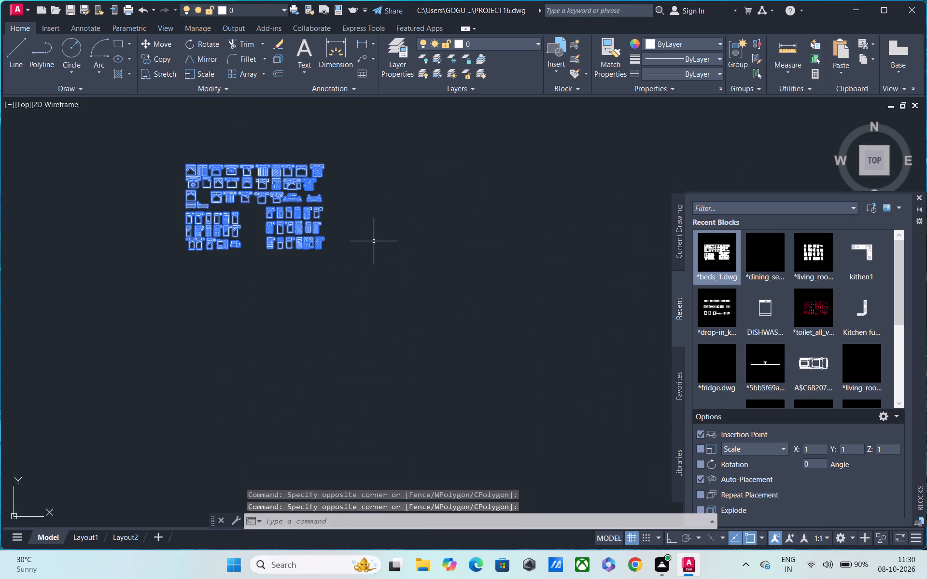
text(X)
key(space)
Move the first double bed of the collection's top row out to the empty area east of the collection.
scroll(236, 132, up, 2)
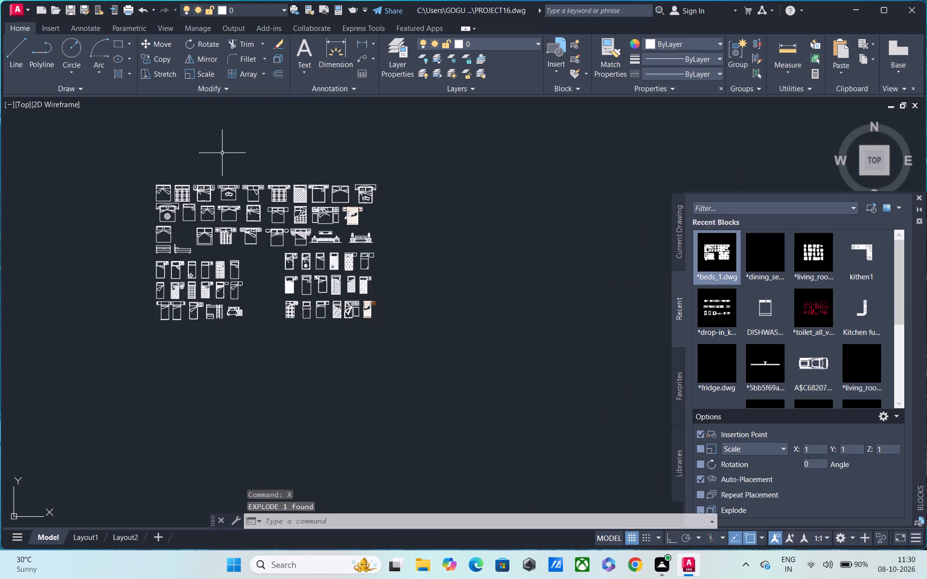
middle_drag(222, 154, 363, 162)
scroll(290, 194, up, 2)
click(276, 162)
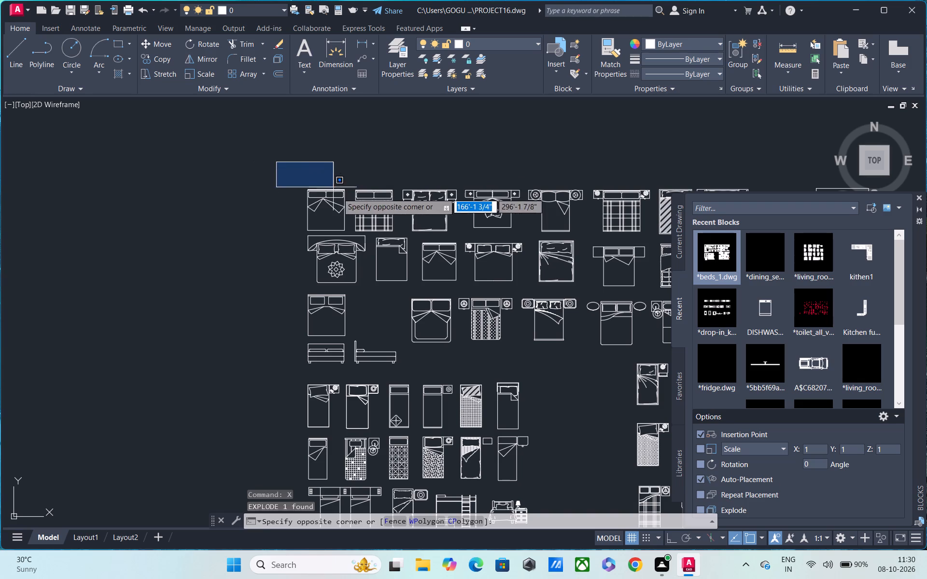
click(349, 234)
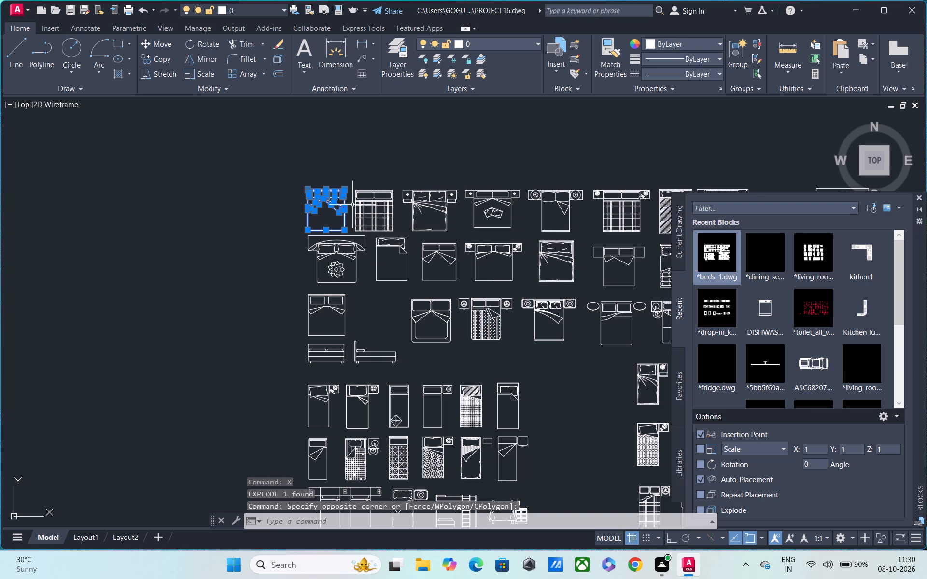
text(M)
key(space)
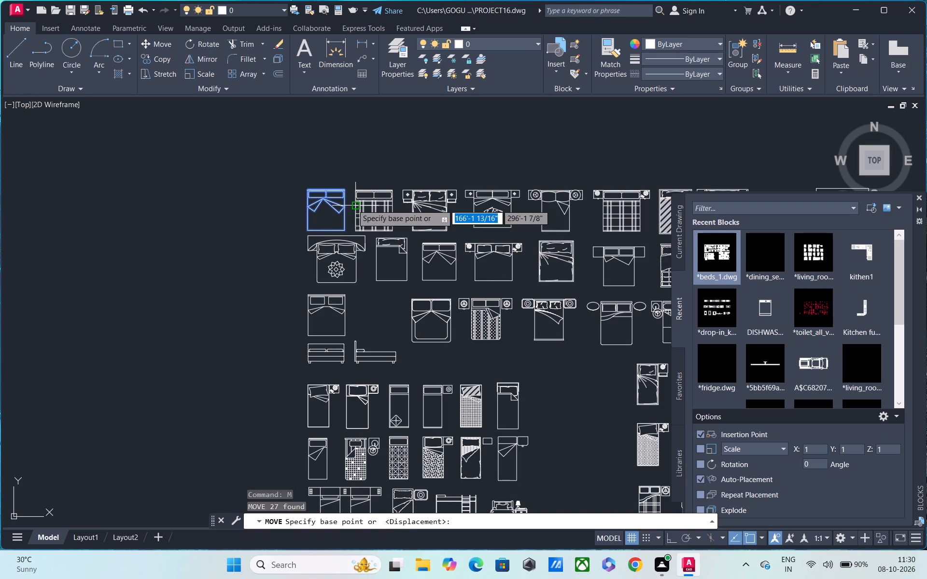
click(329, 203)
middle_drag(230, 238, 178, 210)
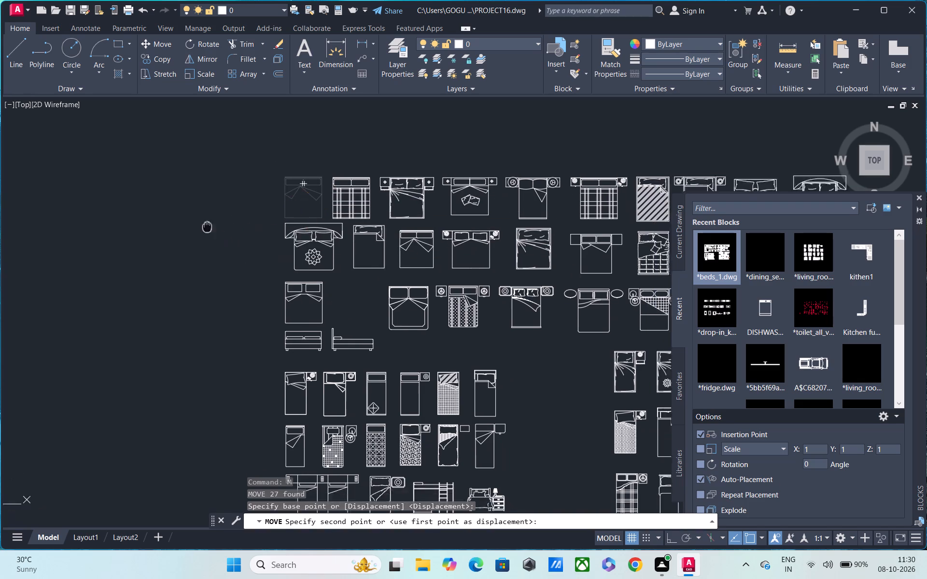
middle_drag(178, 210, 160, 187)
scroll(160, 187, down, 5)
middle_drag(346, 212, 180, 176)
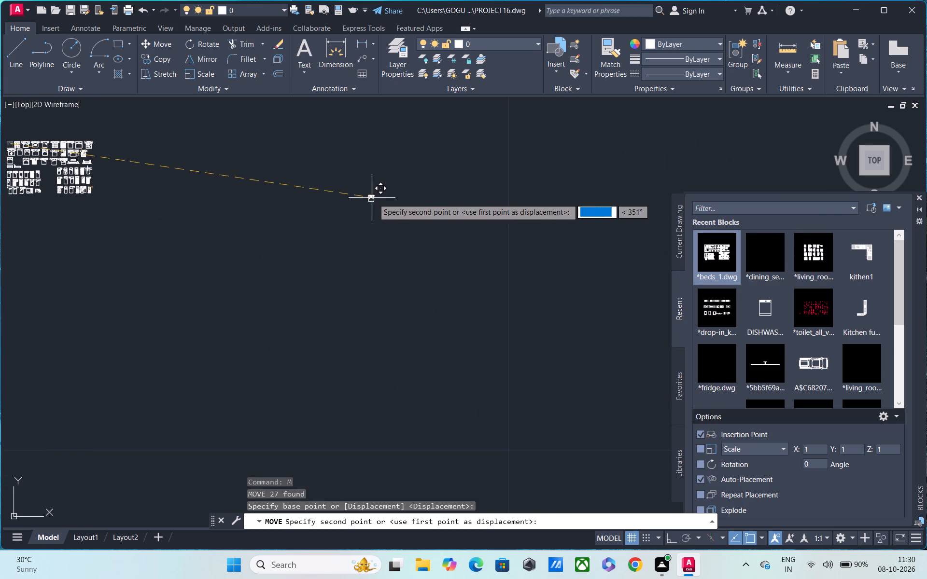
click(396, 227)
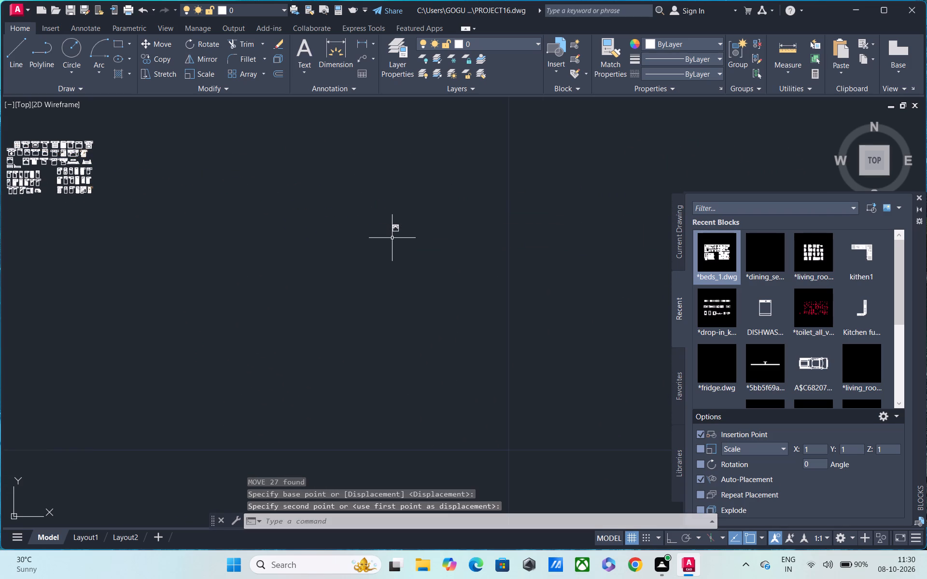
key(Escape)
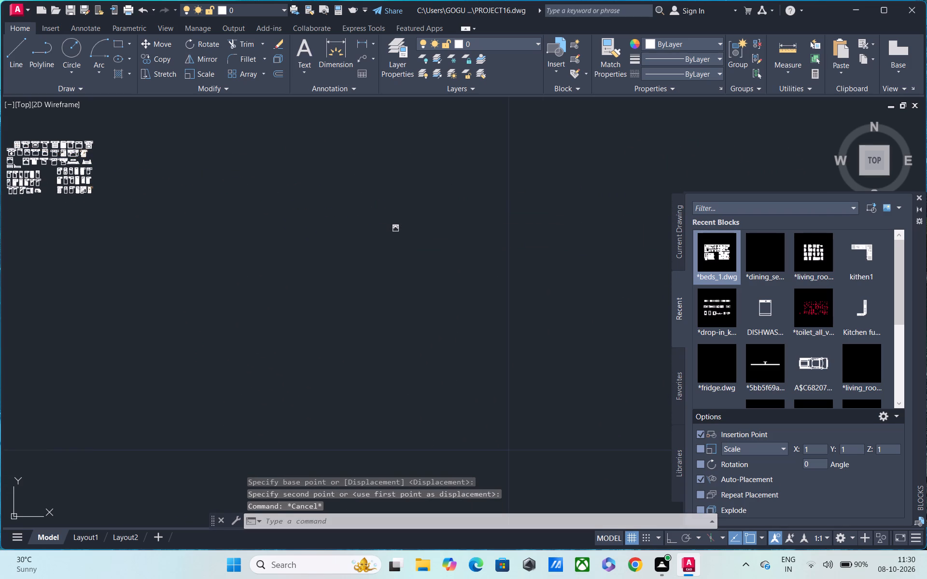
Scale up the separated double bed from a base point at its lower-right corner, sizing it by eye.
click(373, 204)
click(446, 291)
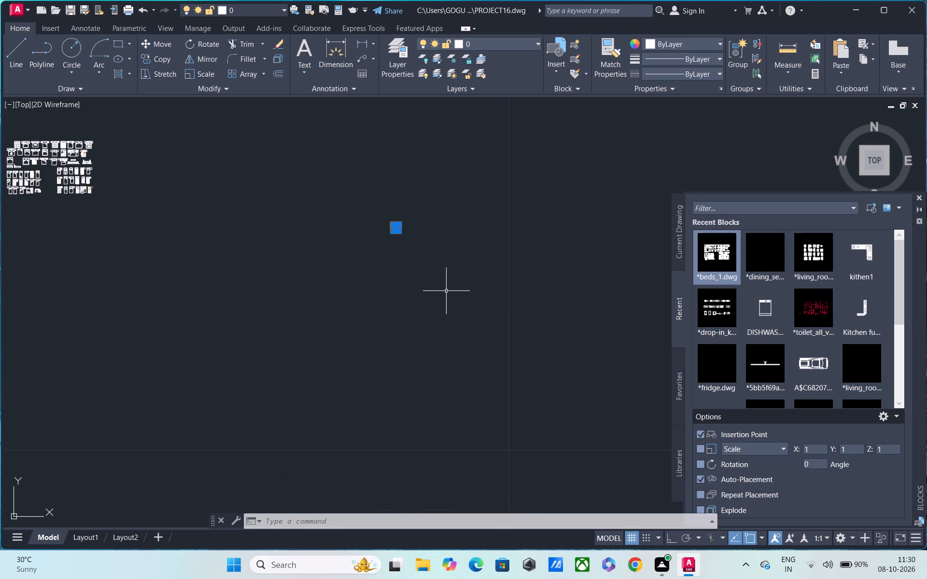
text(SC)
key(space)
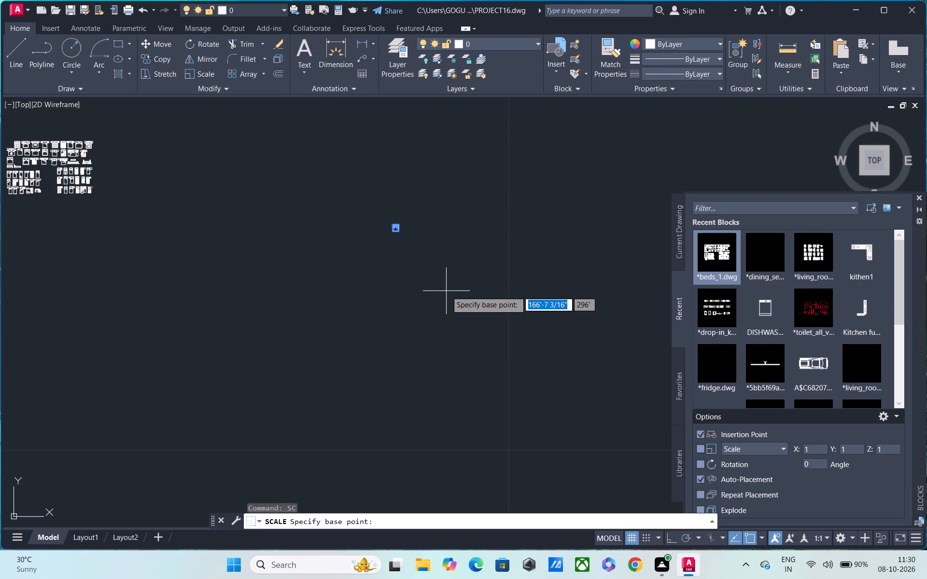
scroll(400, 239, up, 2)
click(393, 218)
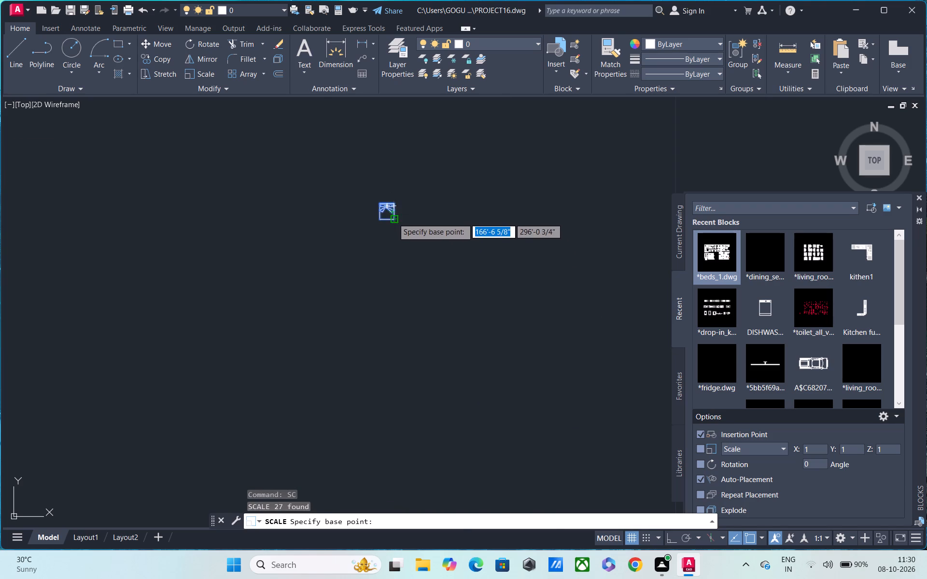
scroll(440, 257, down, 1)
middle_drag(458, 272, 501, 307)
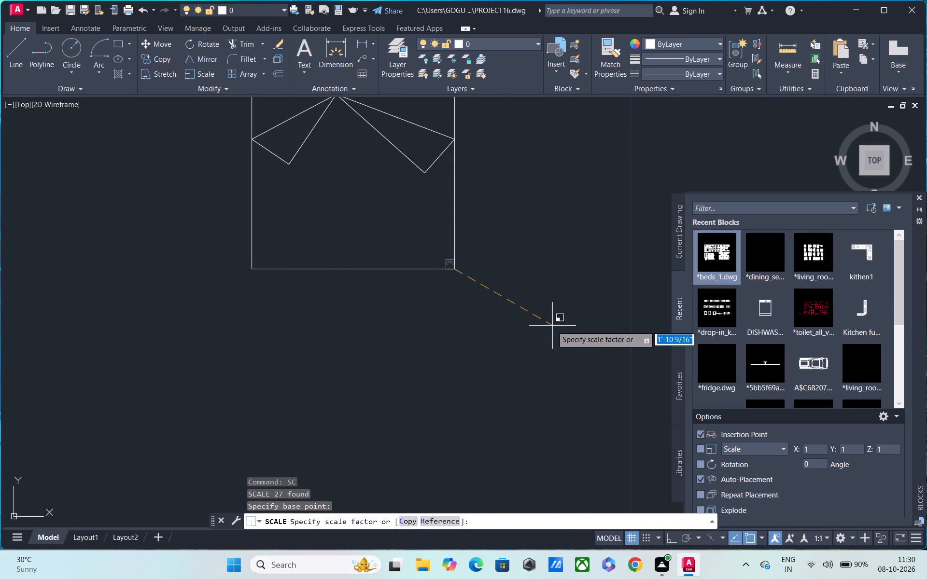
scroll(501, 325, down, 2)
middle_drag(500, 325, 516, 347)
scroll(517, 352, up, 1)
middle_drag(531, 371, 517, 356)
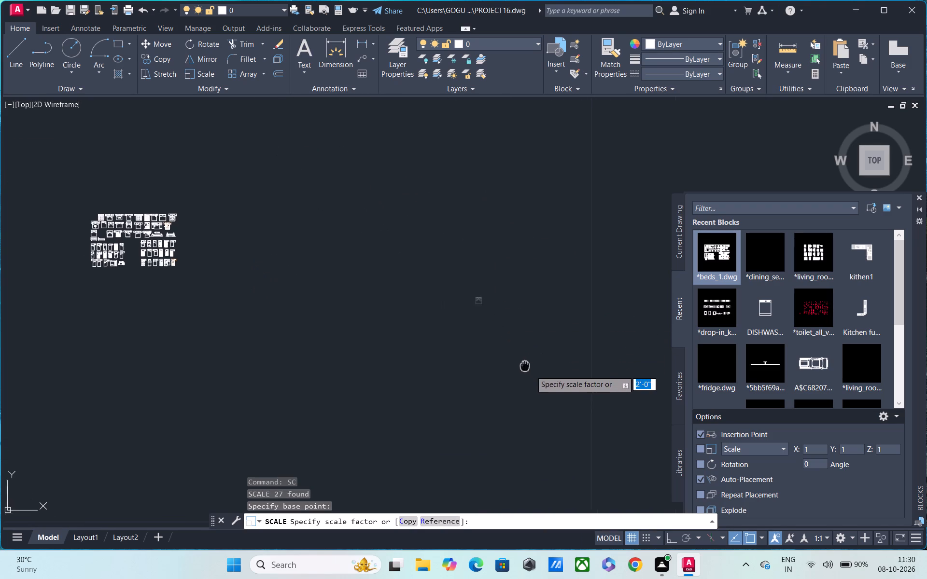
middle_drag(517, 356, 435, 316)
scroll(507, 366, down, 2)
middle_drag(507, 365, 533, 382)
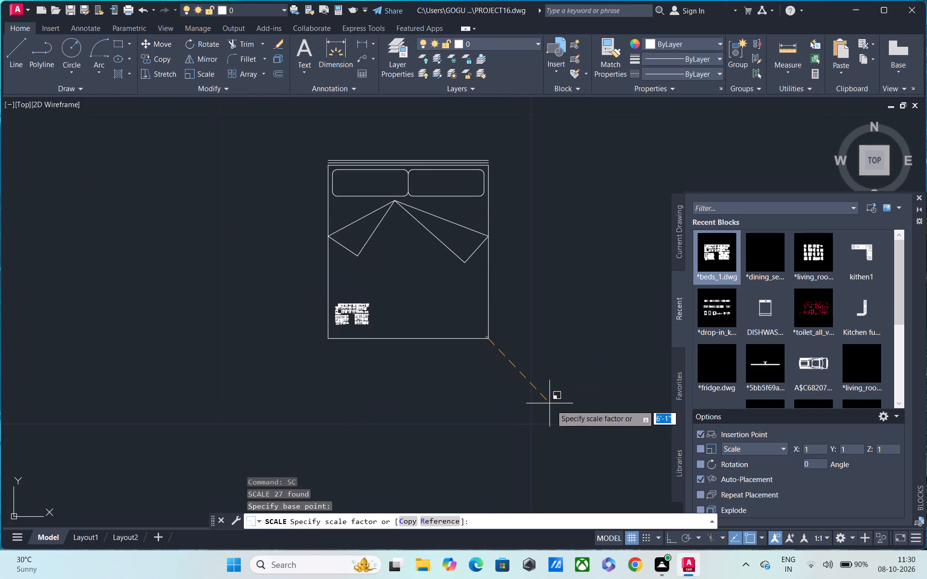
click(513, 391)
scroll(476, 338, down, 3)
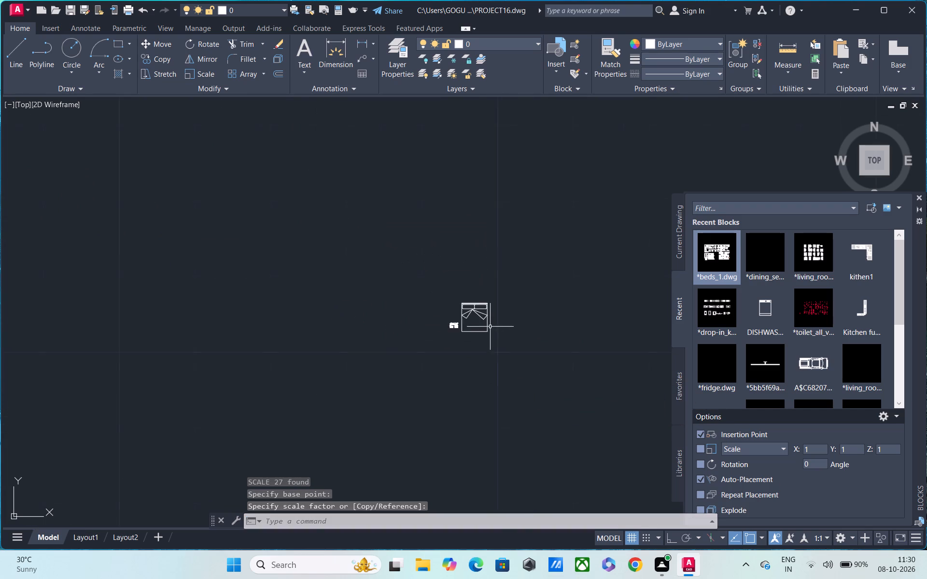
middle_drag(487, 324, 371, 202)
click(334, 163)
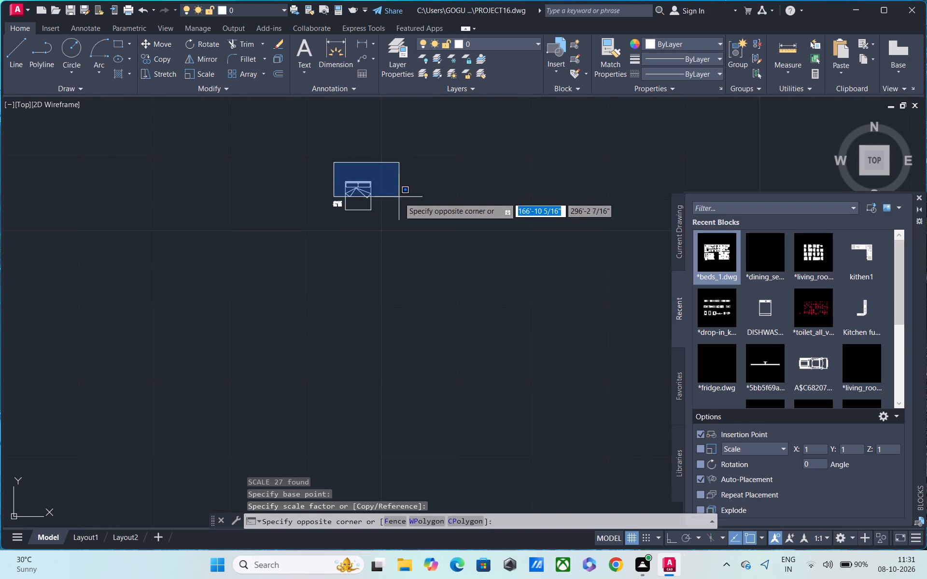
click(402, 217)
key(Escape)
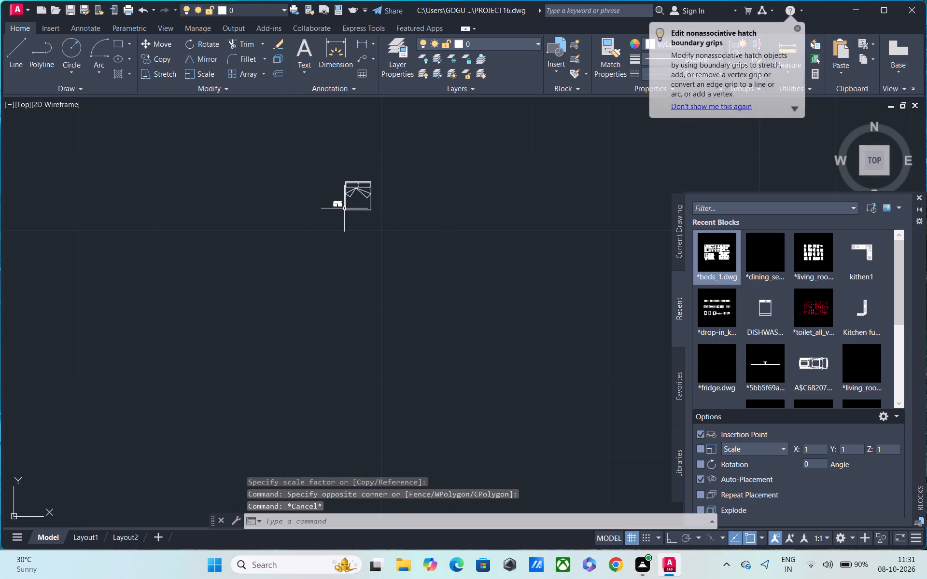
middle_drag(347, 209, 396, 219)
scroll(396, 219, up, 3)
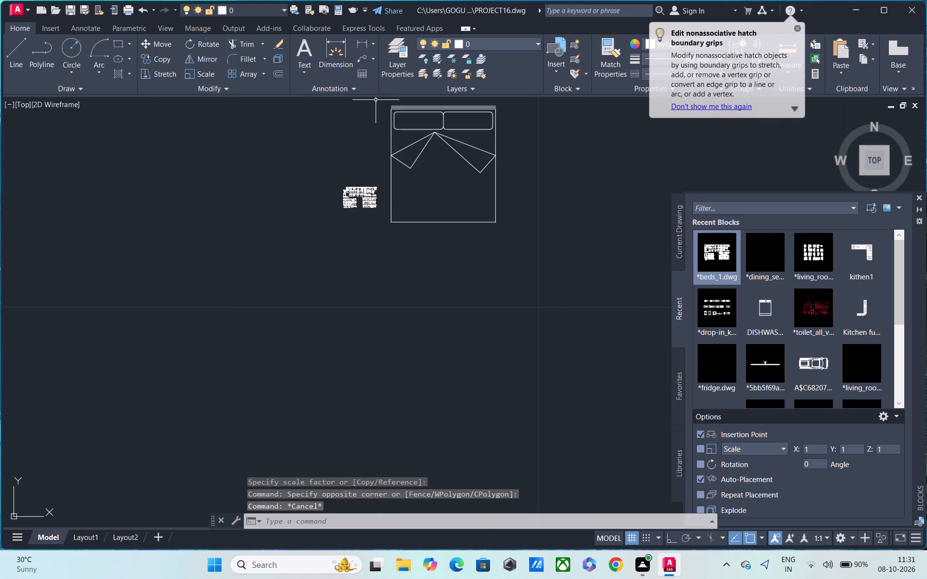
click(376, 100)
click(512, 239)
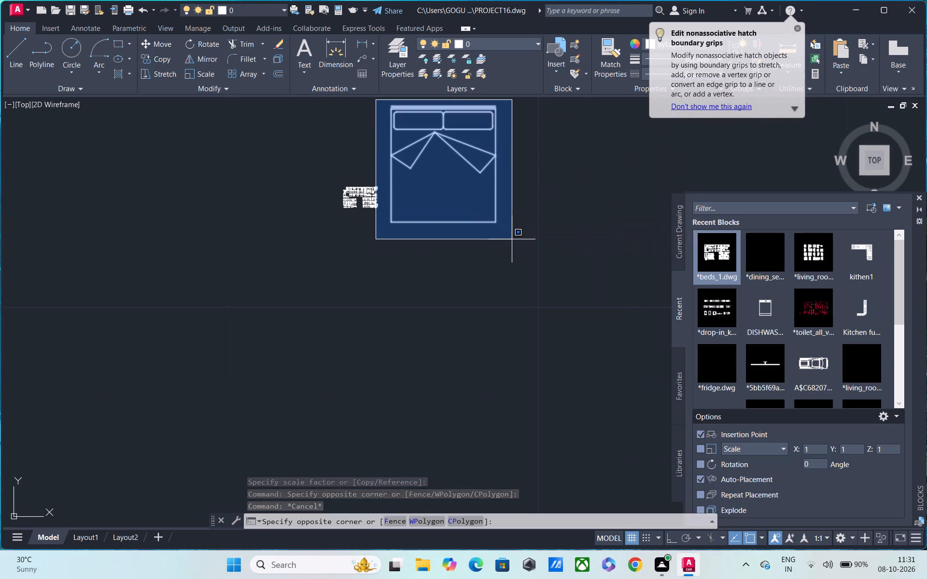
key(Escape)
Move the enlarged double bed from beside the beds collection into BED ROOM -2 of the floor plan.
middle_drag(414, 182, 422, 227)
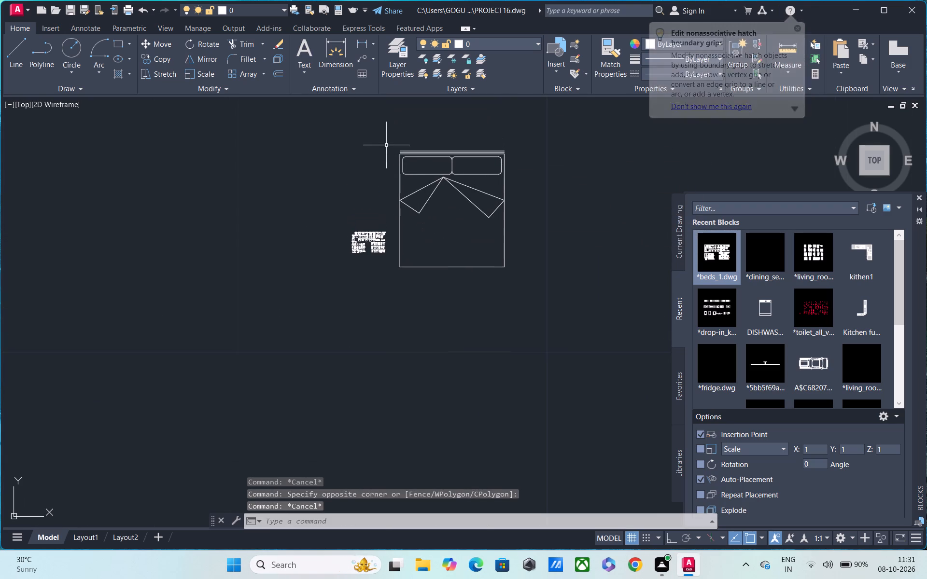
click(394, 144)
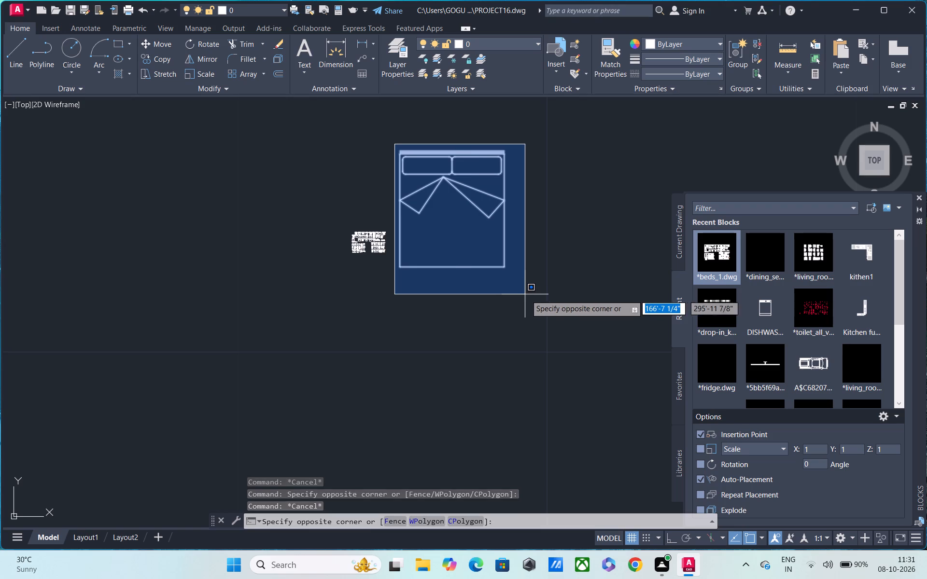
click(527, 295)
text(M)
key(space)
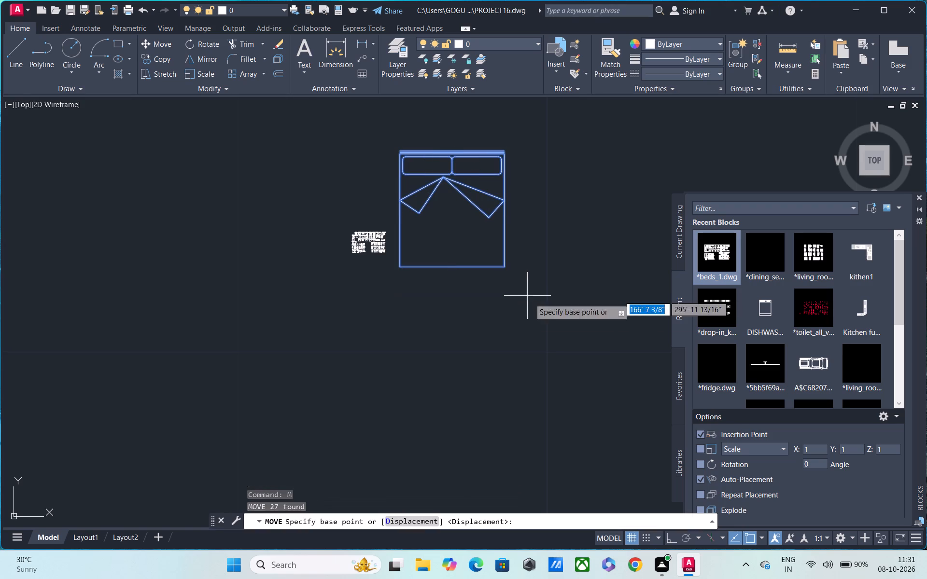
click(474, 229)
scroll(578, 235, down, 1)
middle_drag(539, 220, 489, 219)
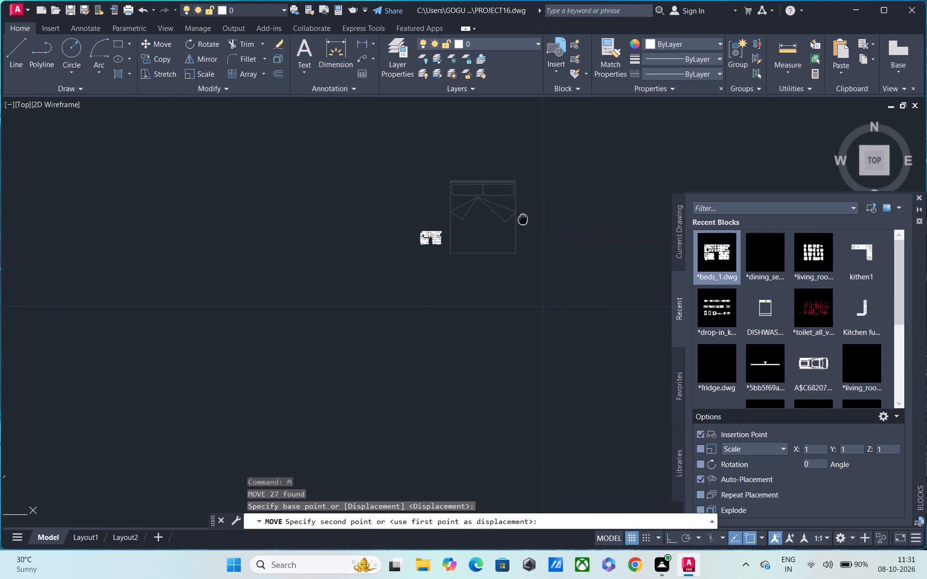
middle_drag(489, 219, 356, 209)
scroll(358, 200, down, 4)
middle_drag(435, 210, 278, 197)
scroll(301, 195, down, 3)
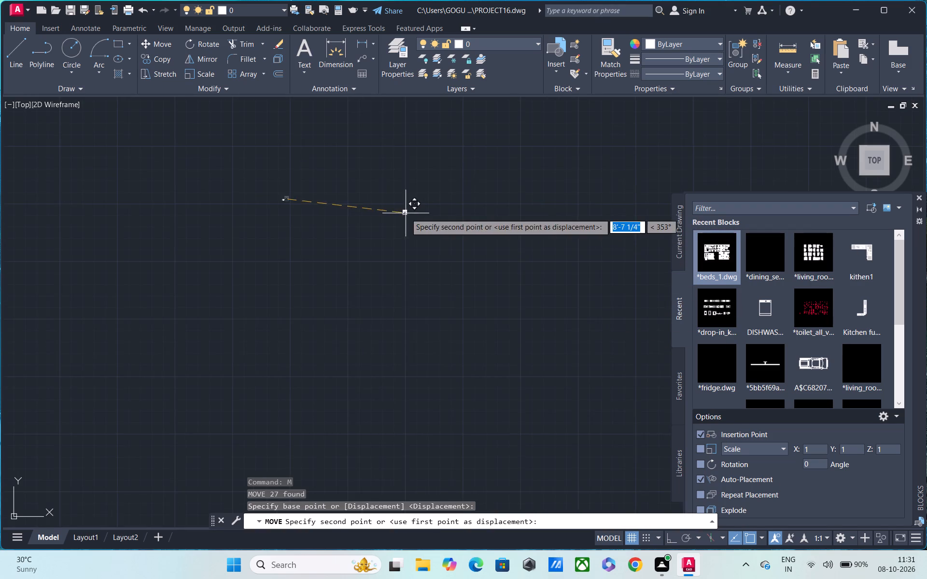
middle_drag(399, 216, 214, 200)
scroll(216, 196, down, 3)
middle_drag(351, 202, 354, 258)
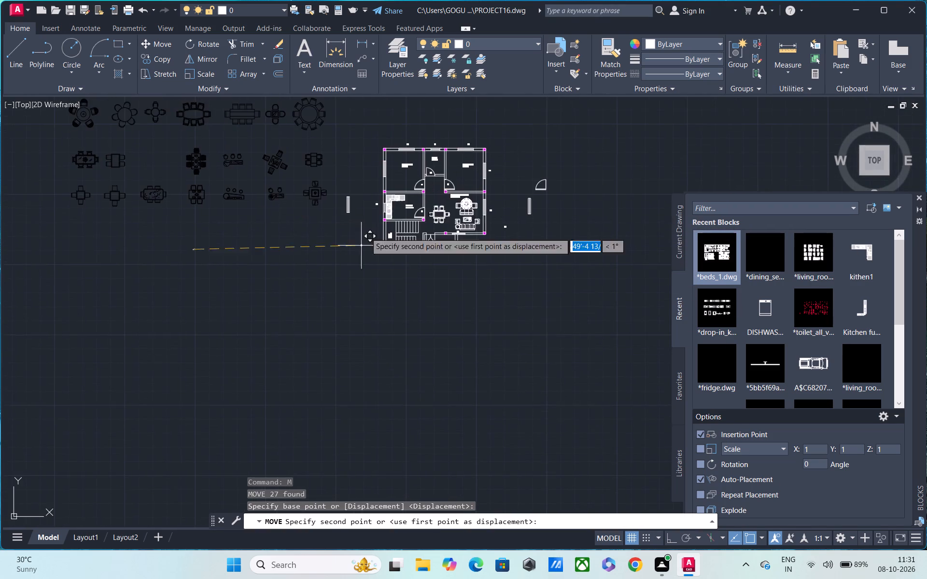
scroll(375, 190, up, 3)
scroll(443, 170, up, 2)
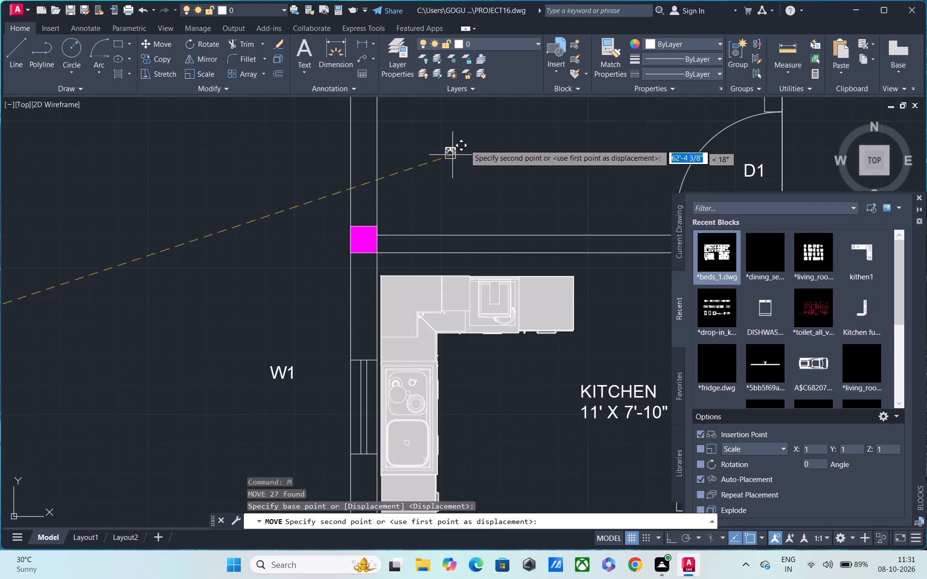
middle_drag(465, 144, 475, 251)
scroll(453, 186, down, 1)
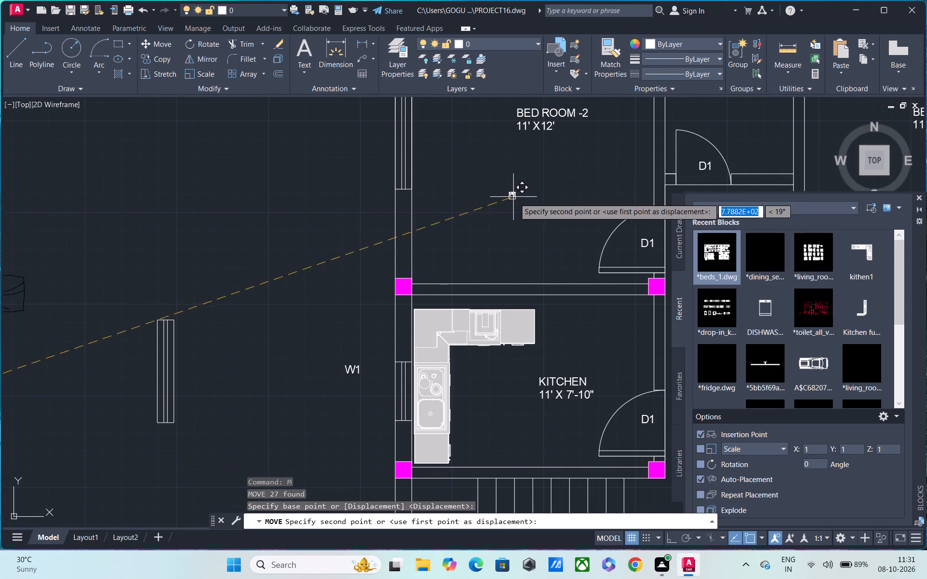
click(514, 198)
key(Escape)
Move the BED ROOM -2 label from the middle of the room to beside the west wall window.
middle_drag(506, 179, 495, 218)
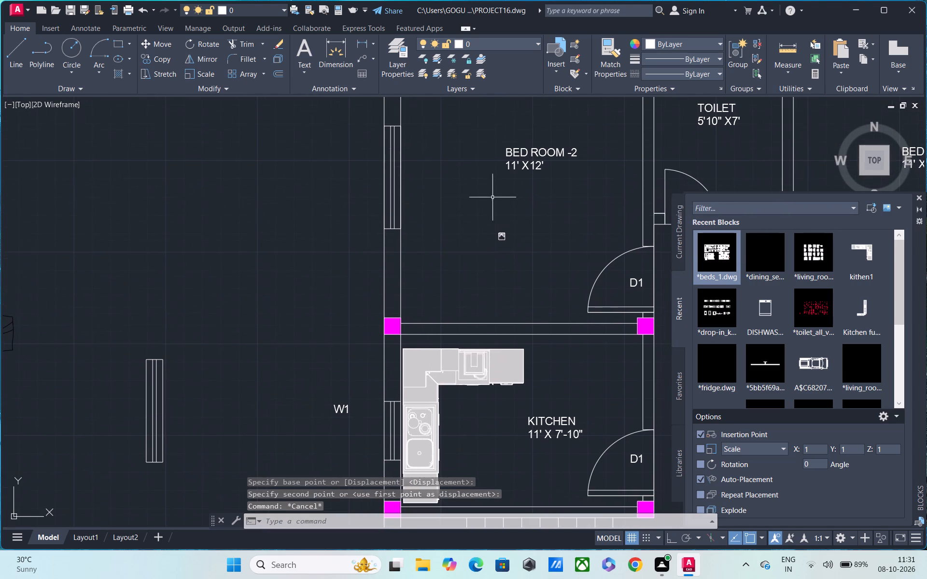
click(495, 125)
click(609, 193)
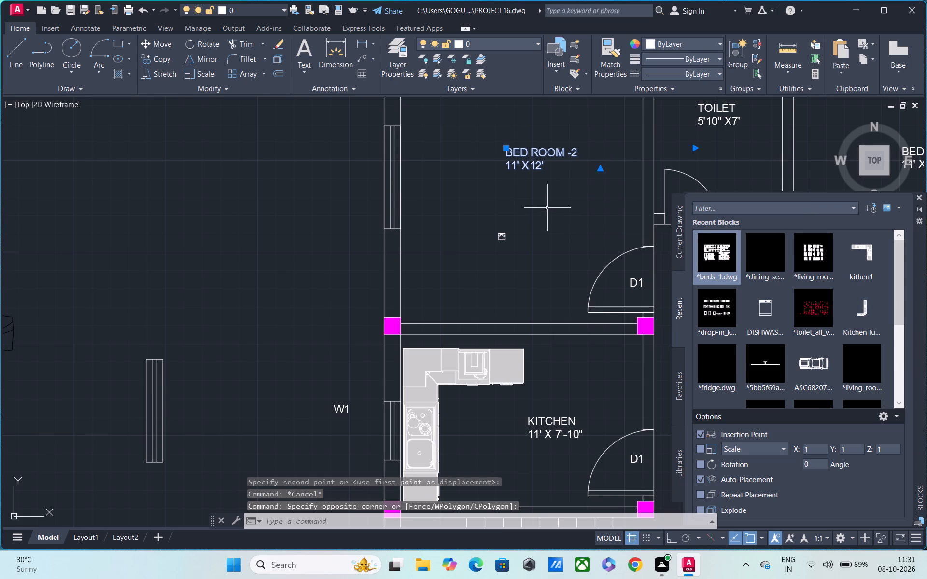
text(M)
key(space)
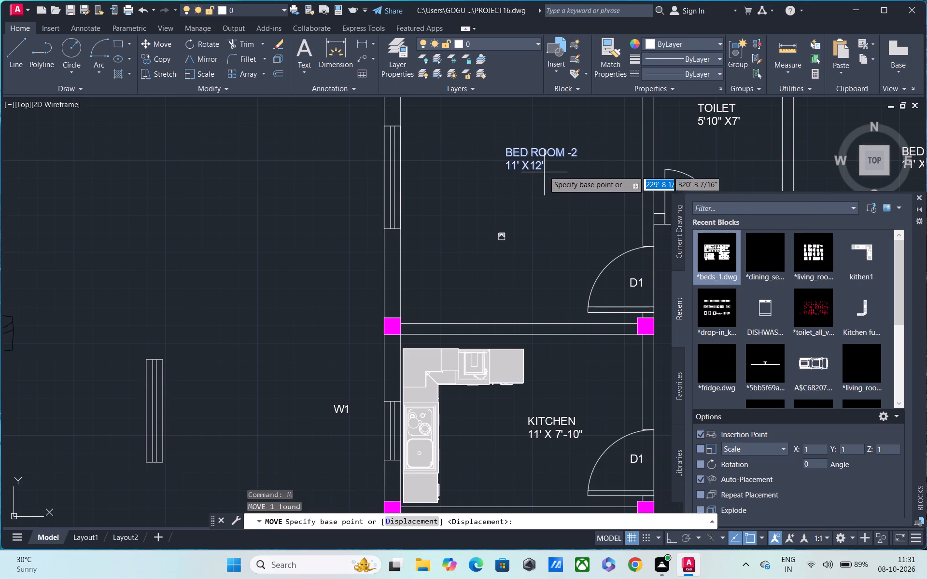
click(527, 151)
middle_drag(460, 121, 411, 208)
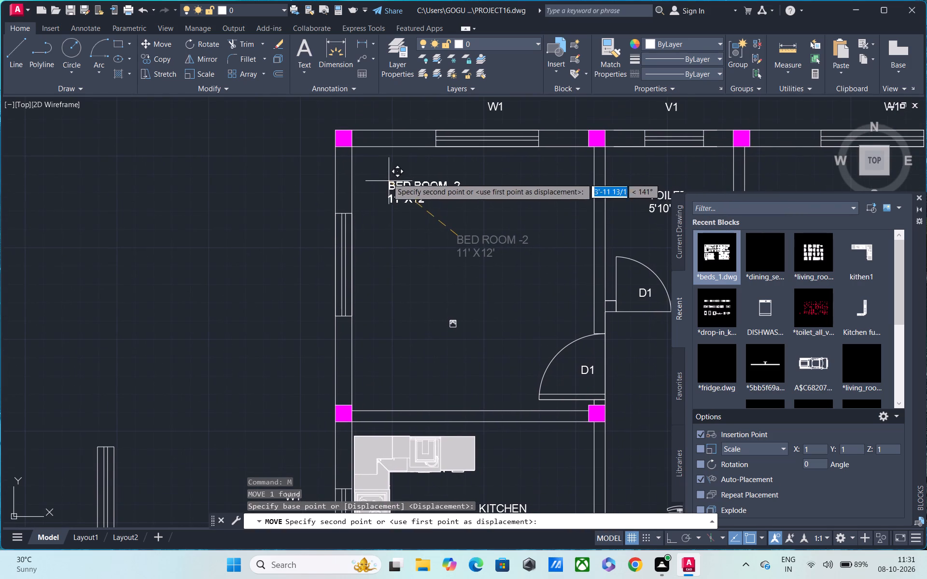
click(363, 256)
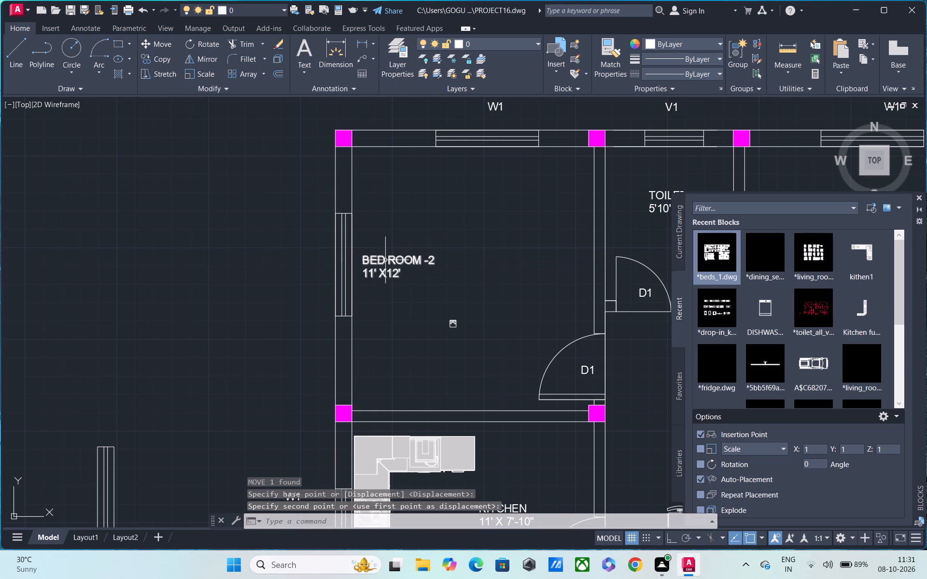
key(Escape)
Scale up the small double bed in BED ROOM -2 from its upper-left corner, sizing it by eye.
middle_drag(459, 239, 458, 215)
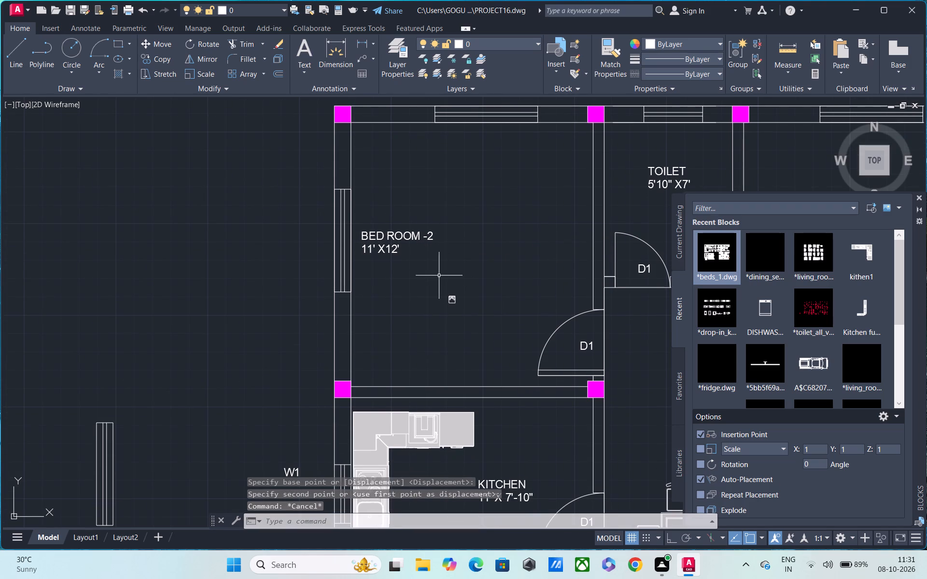
drag(439, 276, 444, 280)
click(478, 326)
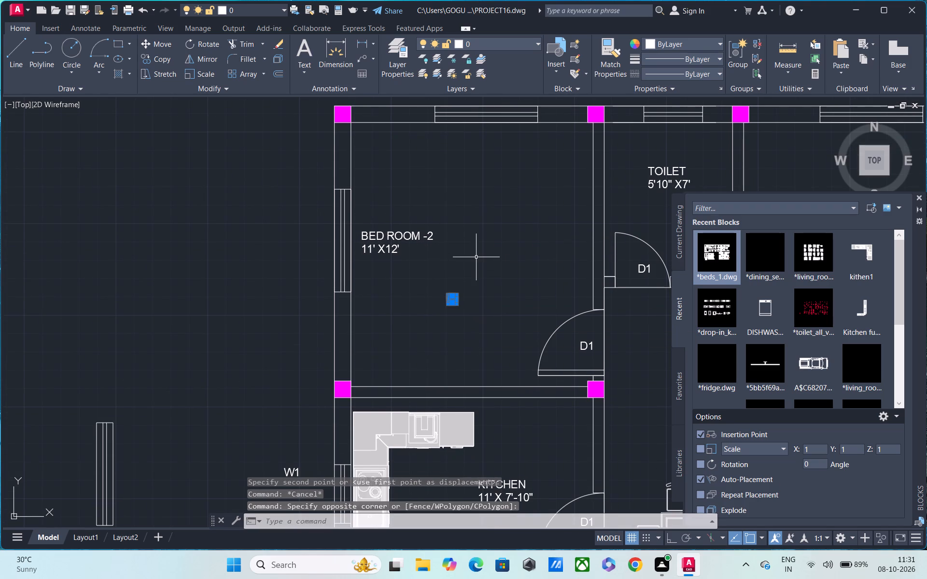
text(SC)
key(space)
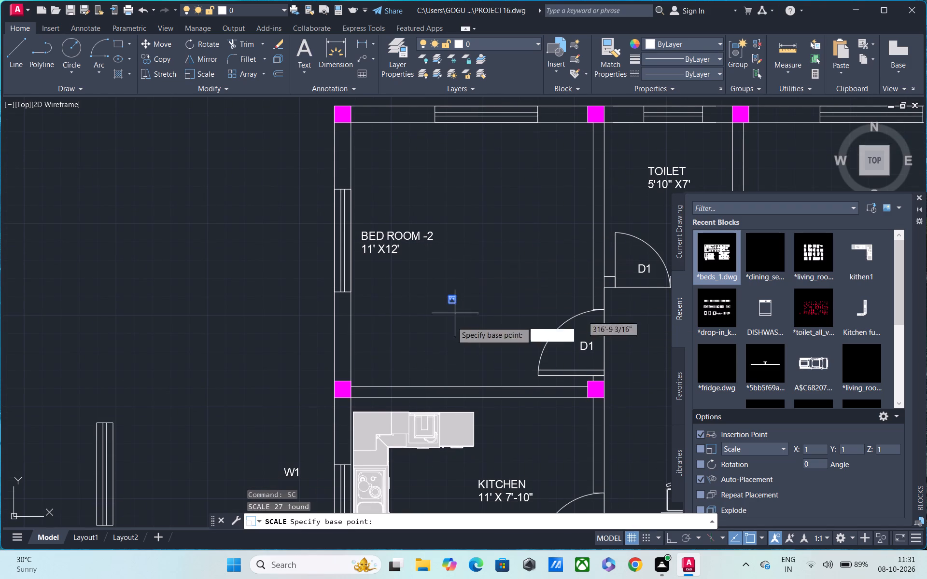
click(447, 293)
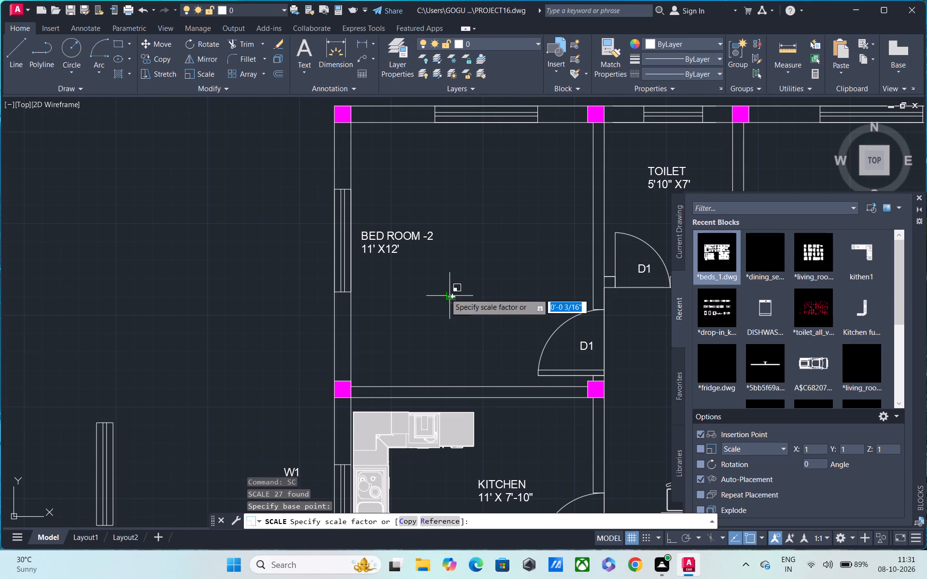
click(412, 280)
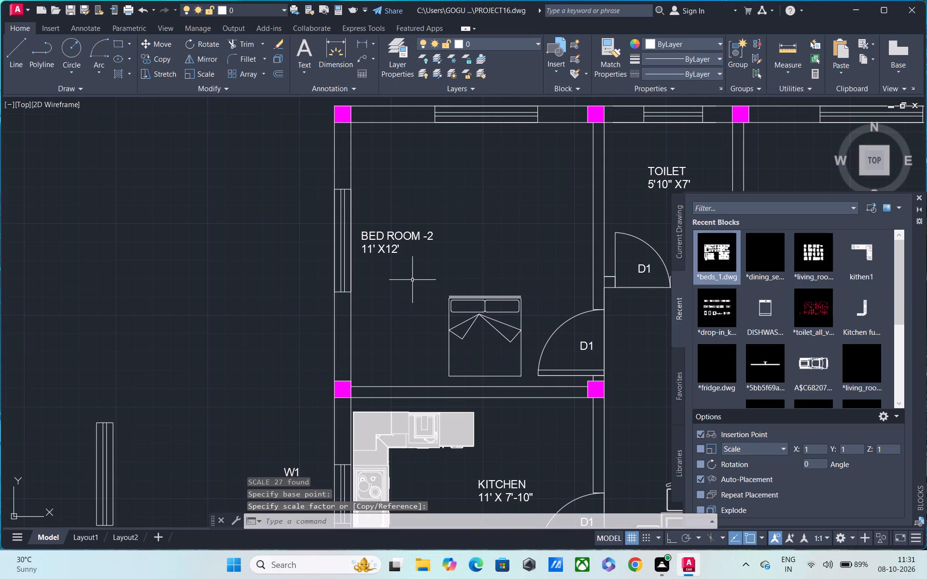
Move the double bed to the north part of BED ROOM -2, just below the north wall window.
middle_drag(436, 296, 430, 207)
drag(424, 181, 431, 183)
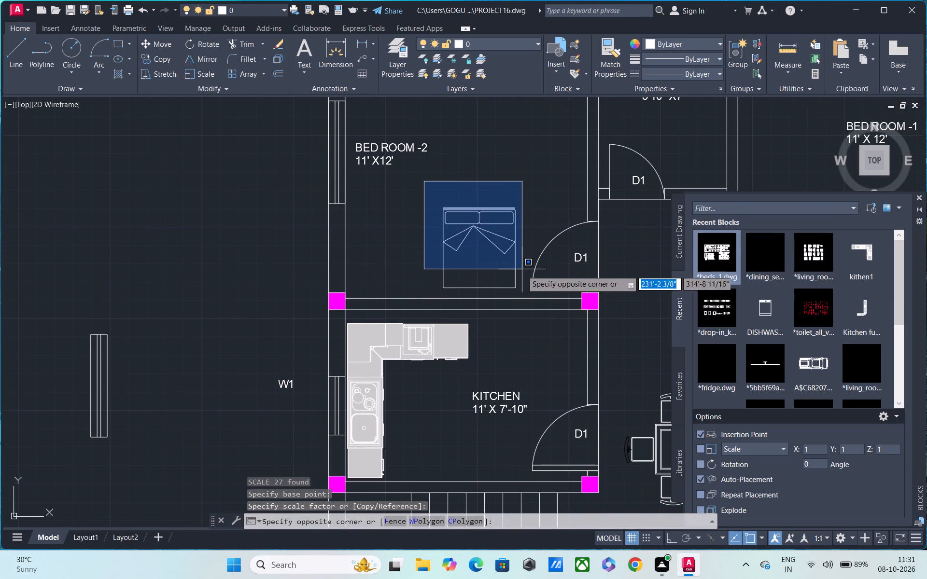
click(527, 295)
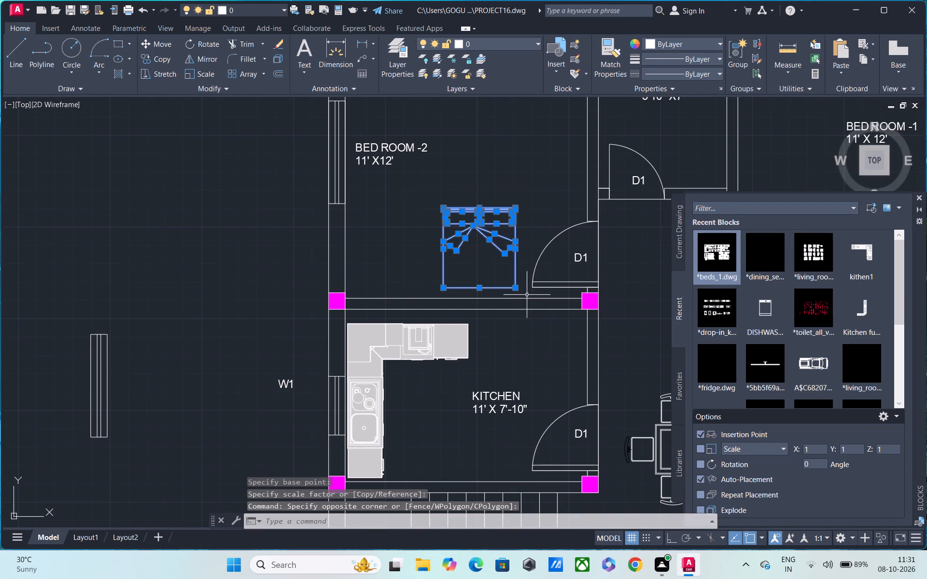
text(M)
key(space)
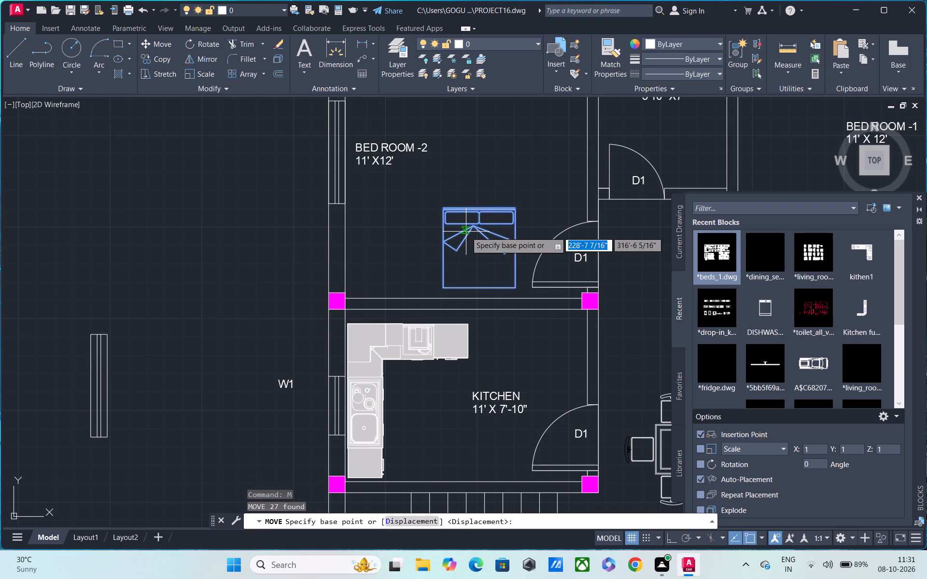
click(487, 245)
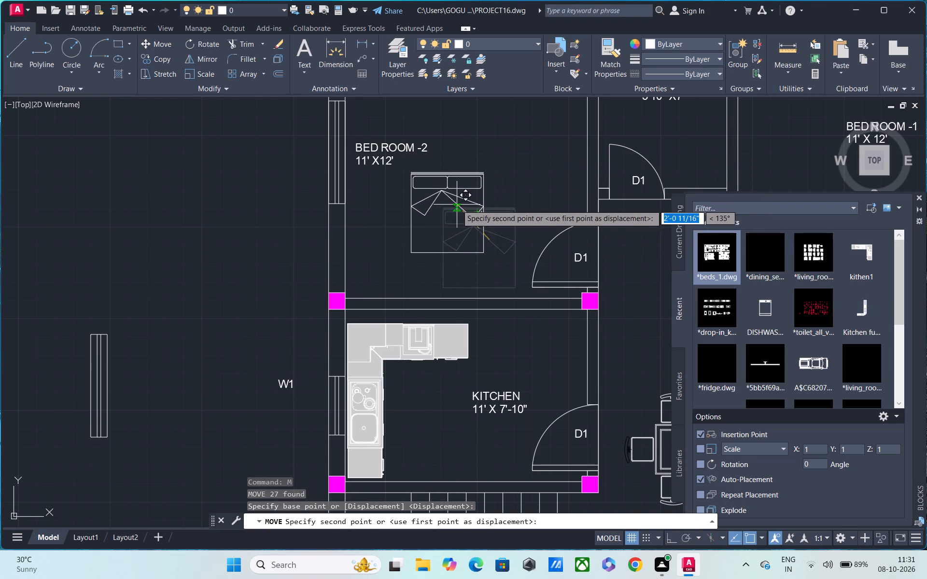
middle_drag(490, 191, 484, 296)
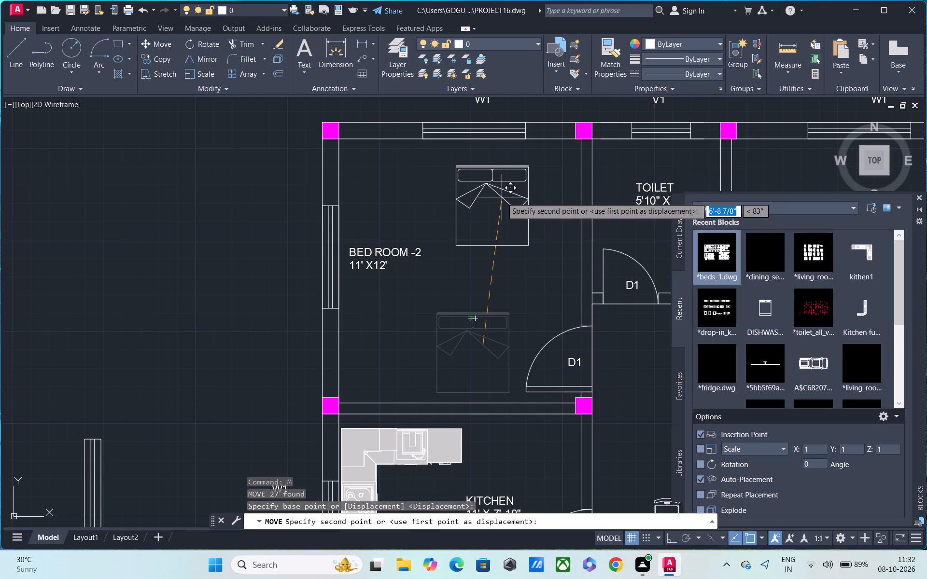
click(502, 197)
key(Escape)
Rotate the double bed 90 degrees about a point near its centre, with Ortho turned on.
drag(445, 150, 455, 152)
click(543, 260)
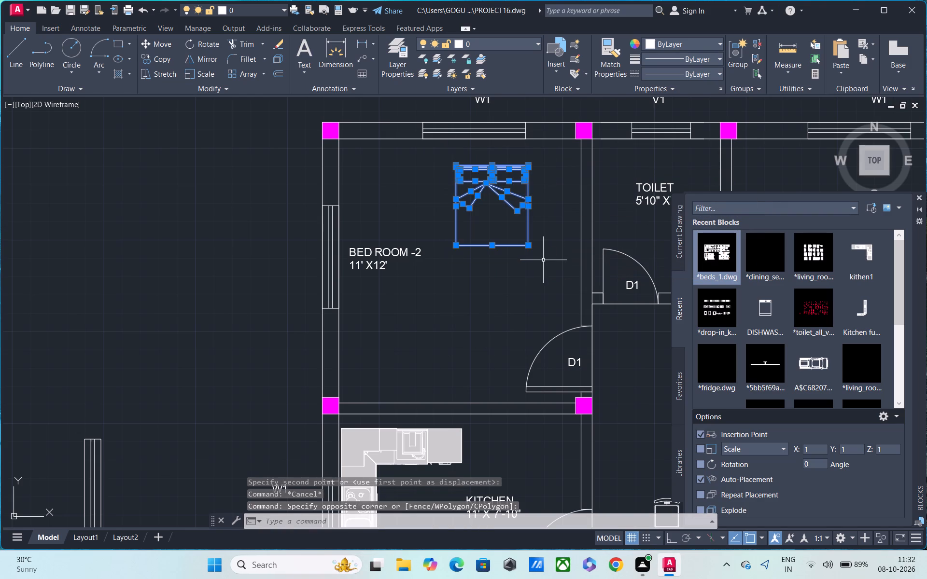
text(RO)
key(space)
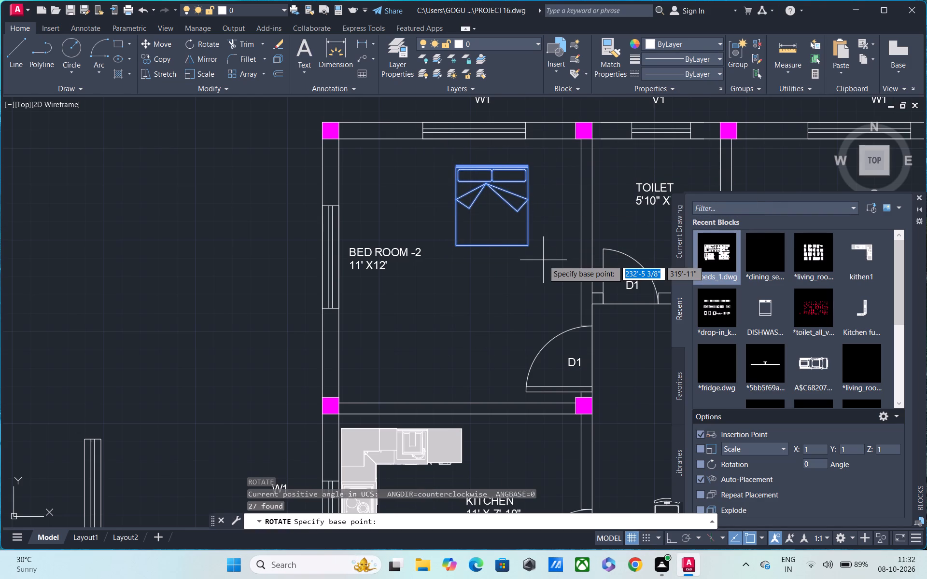
click(488, 214)
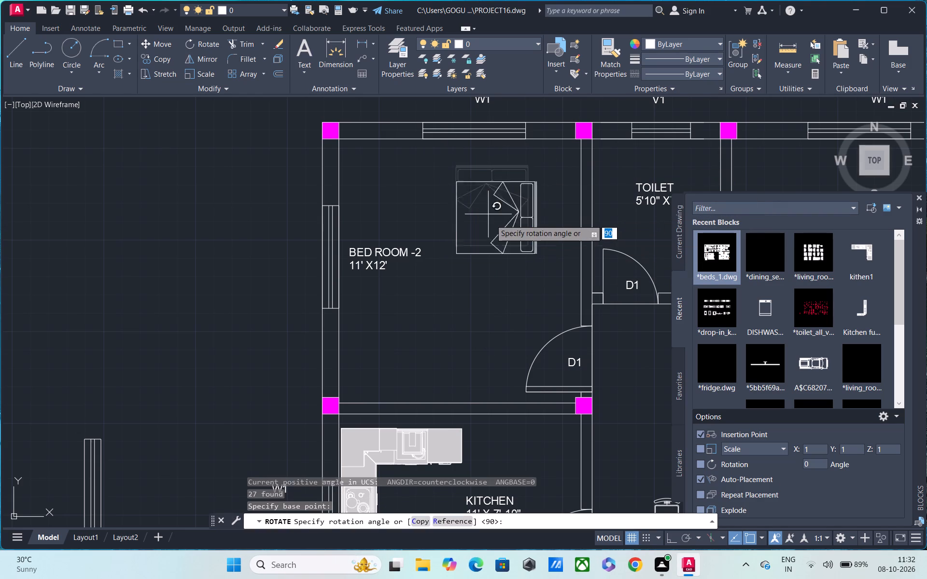
key(F8)
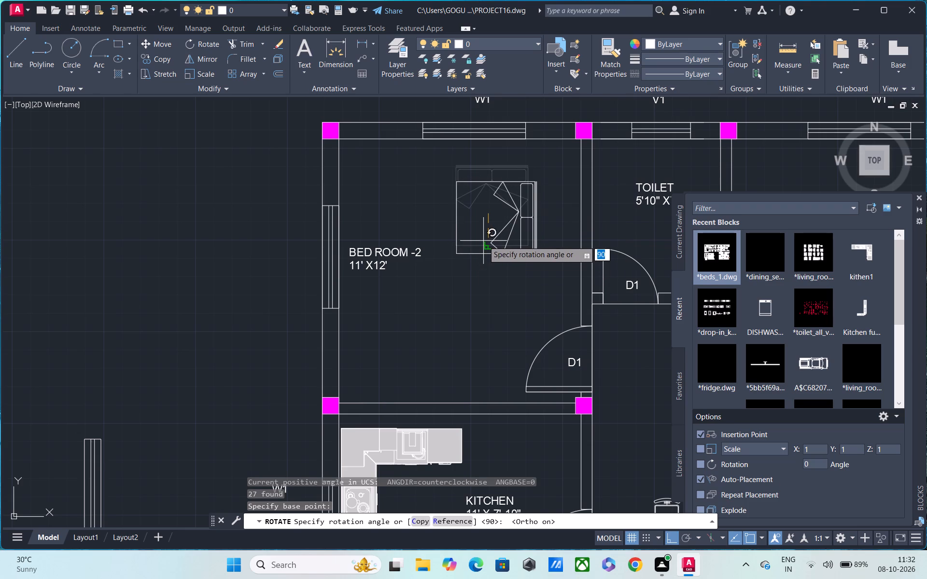
key(space)
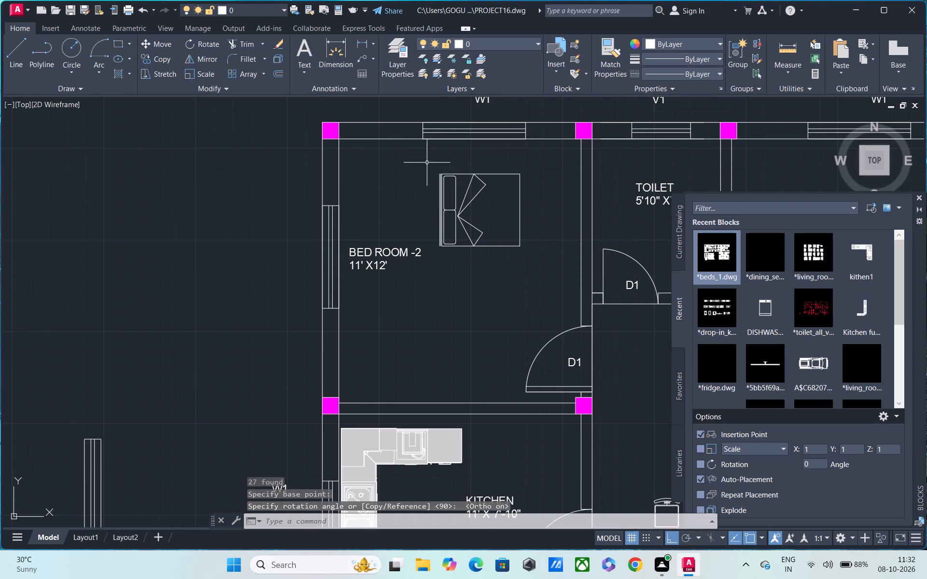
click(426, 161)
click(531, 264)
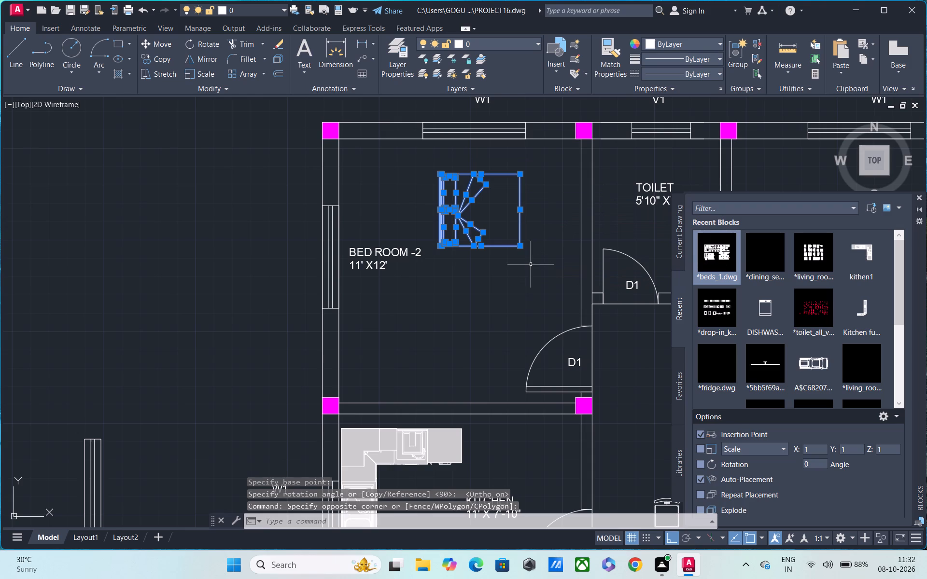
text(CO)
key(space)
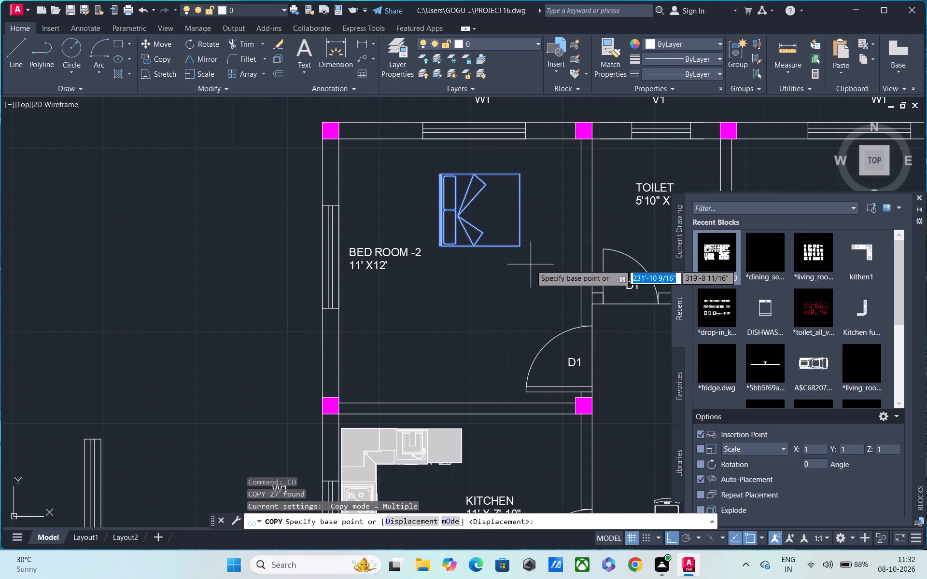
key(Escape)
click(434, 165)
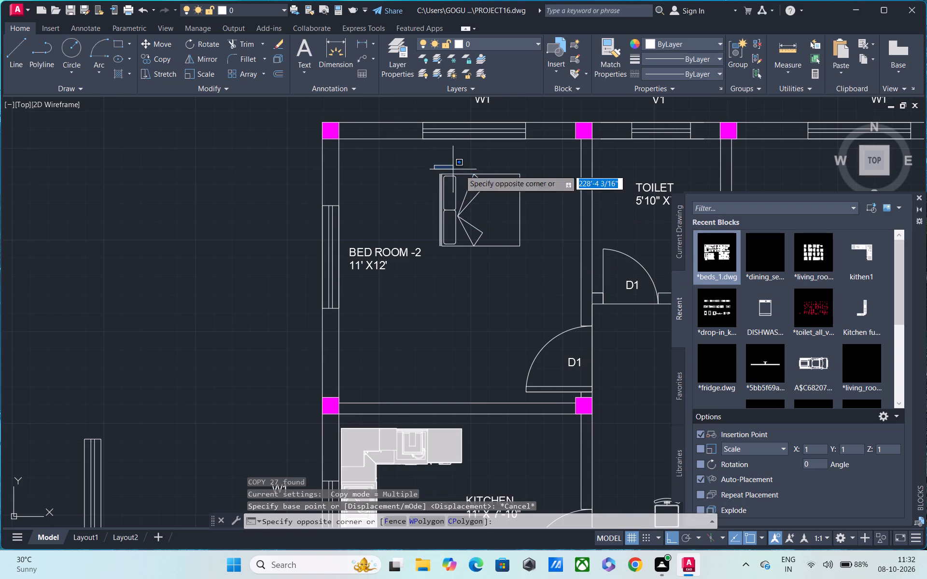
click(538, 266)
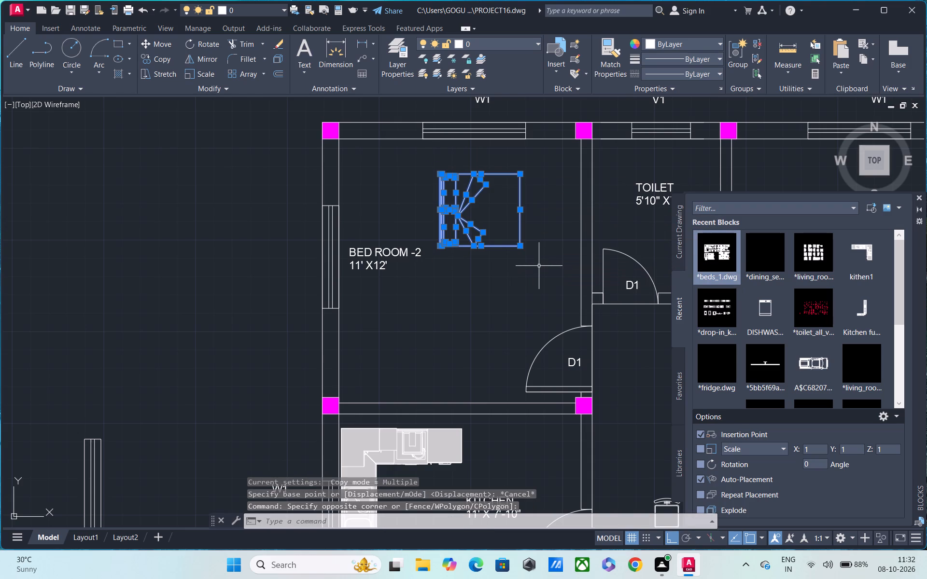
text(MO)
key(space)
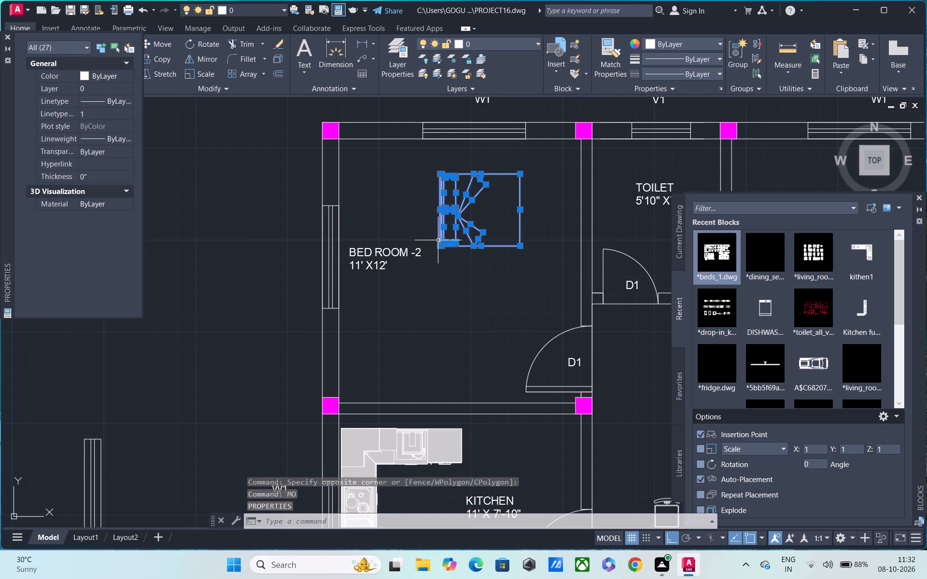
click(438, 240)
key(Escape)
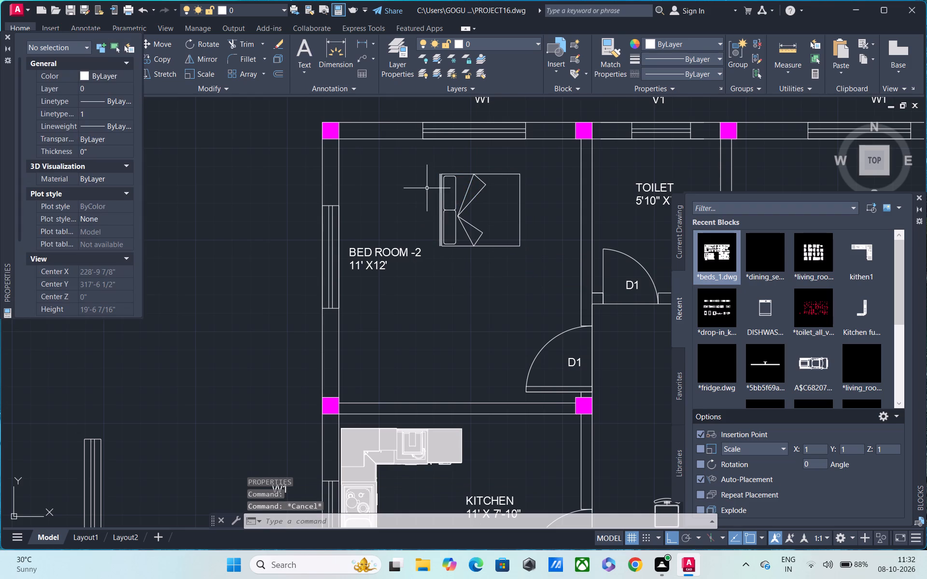
Move the double bed from BED ROOM -2 into BED ROOM -1, beside its west wall, with Ortho turned off.
click(426, 166)
click(555, 279)
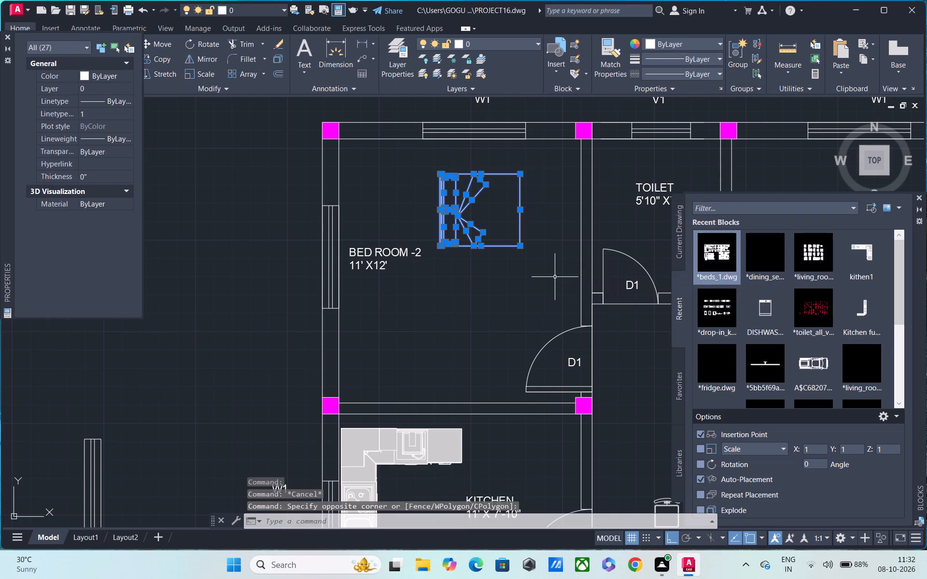
text(M)
key(space)
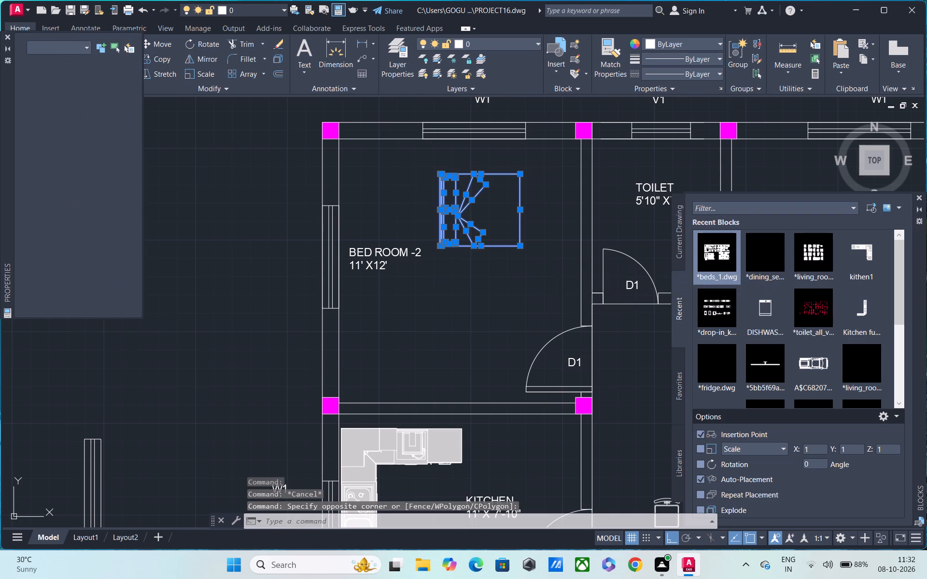
drag(438, 248, 444, 255)
scroll(514, 267, down, 1)
middle_drag(407, 265, 268, 264)
scroll(267, 264, down, 1)
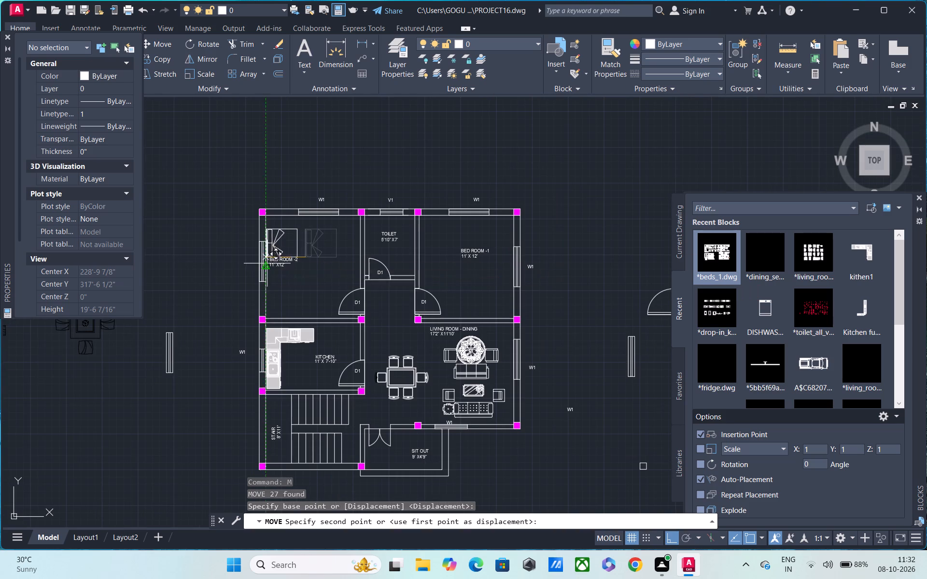
key(F8)
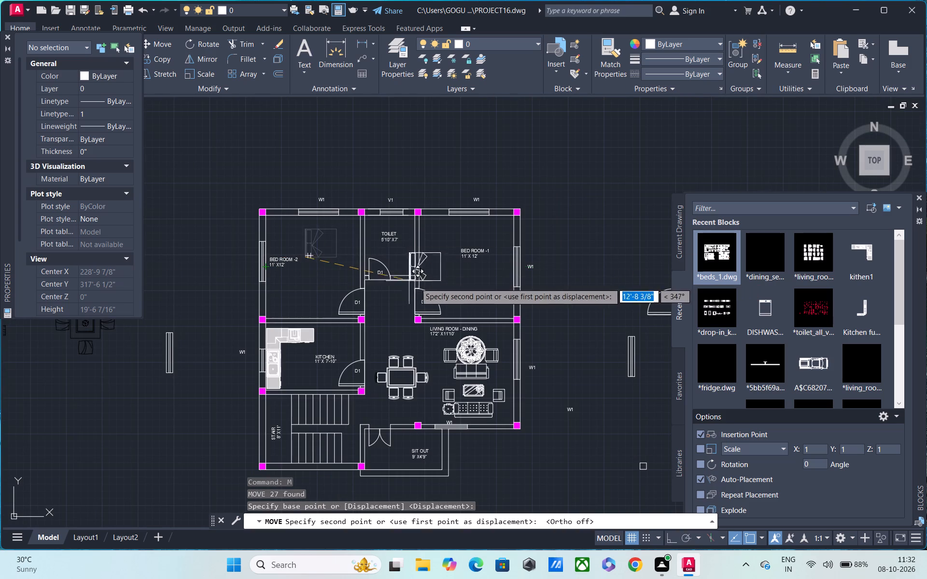
scroll(417, 283, up, 2)
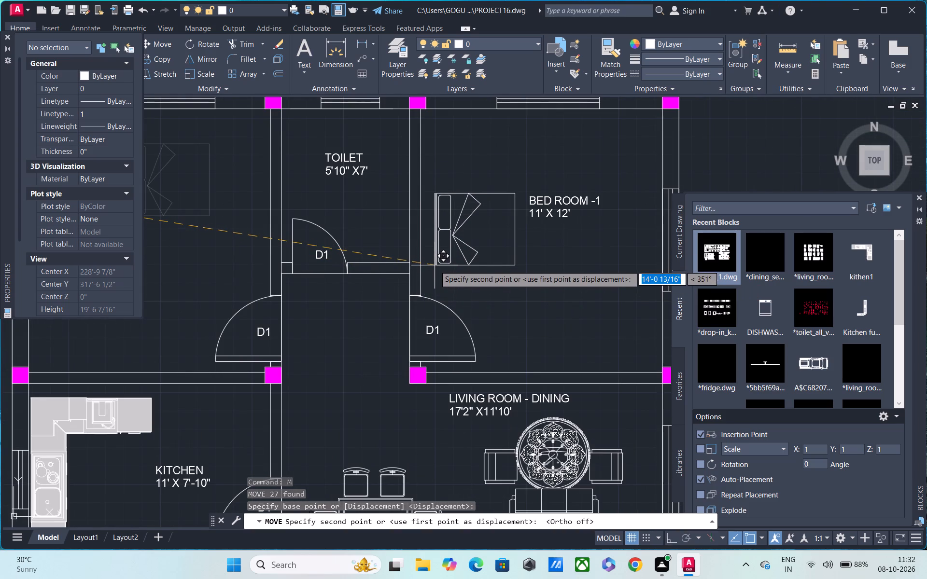
click(435, 266)
scroll(412, 251, down, 1)
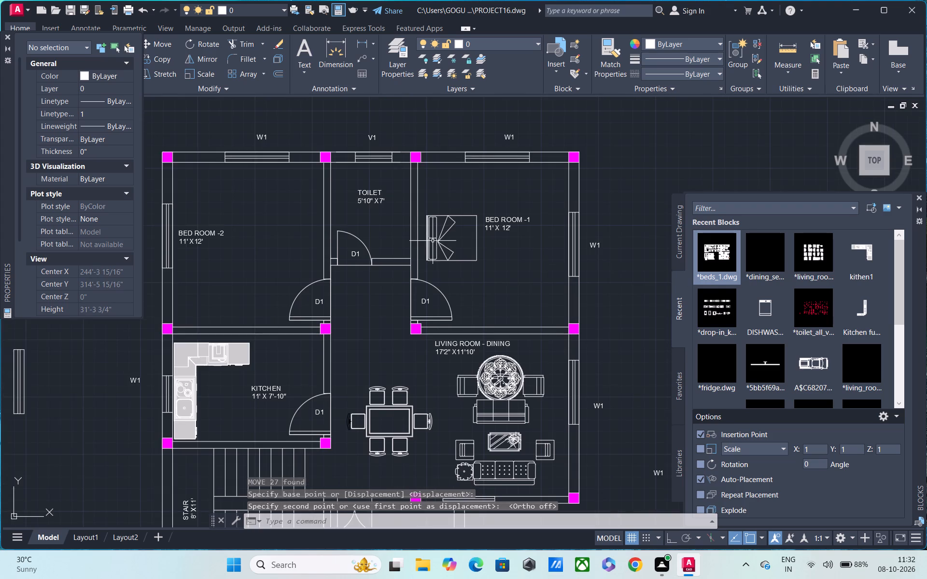
Mirror the bed into BED ROOM -2 about a vertical line through the midpoint of the toilet's north window, keeping the source bed.
middle_drag(433, 240, 469, 243)
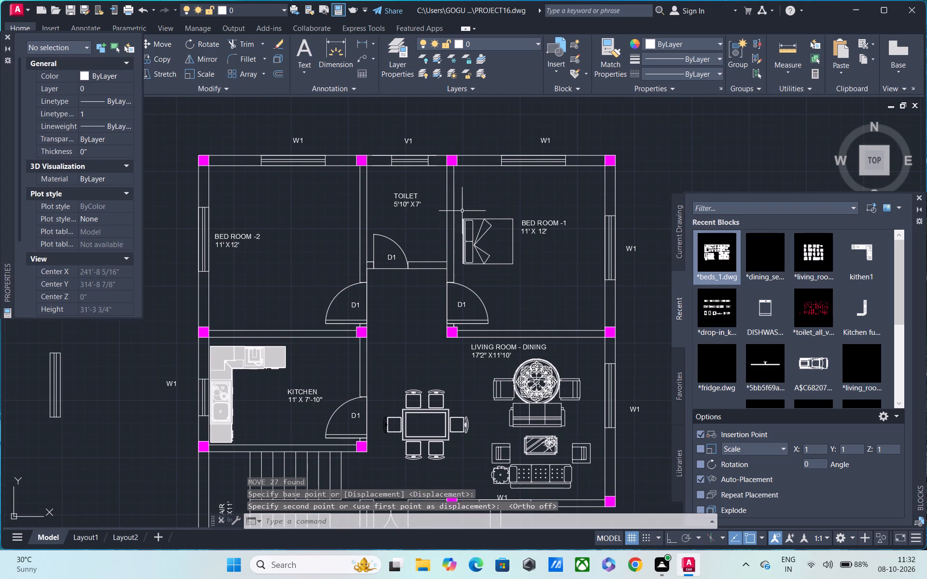
click(461, 211)
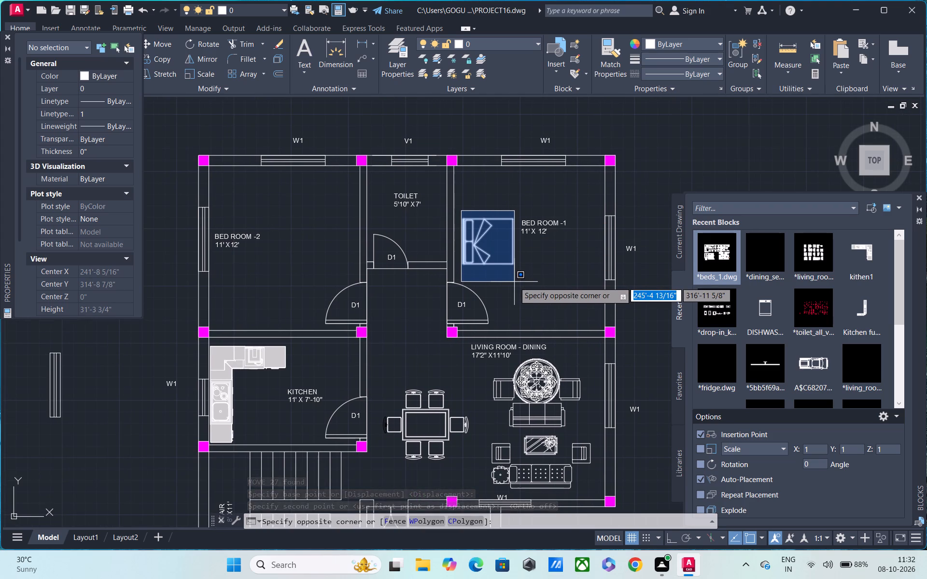
click(517, 282)
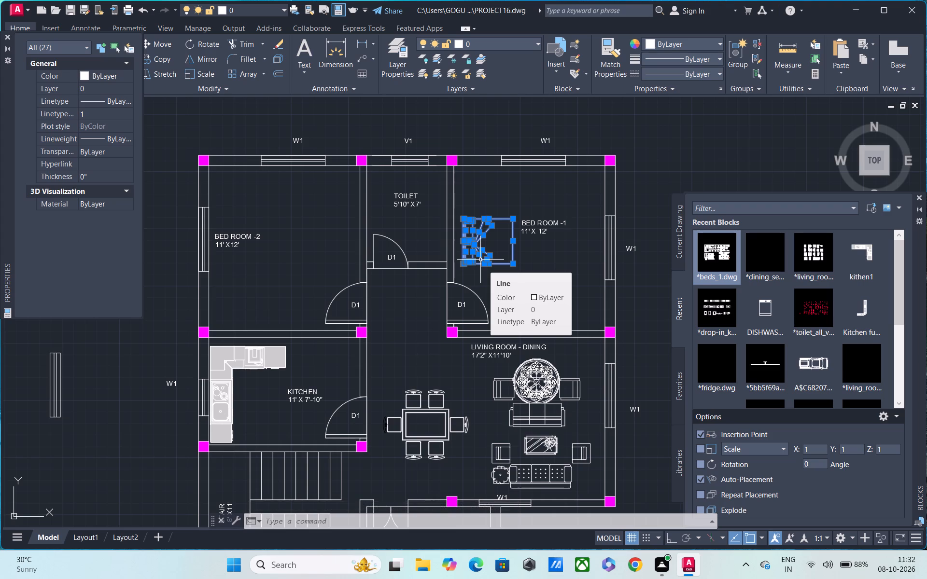
text(MI)
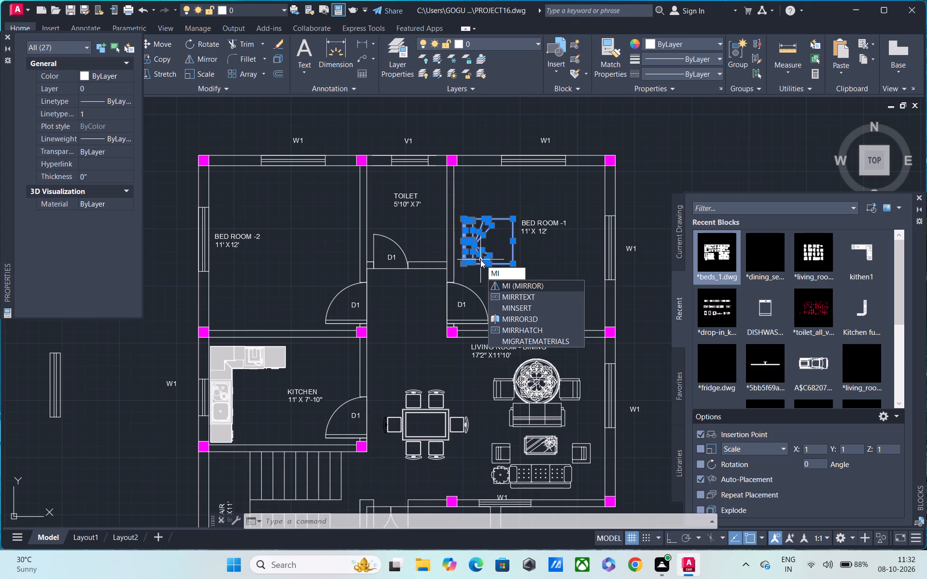
key(space)
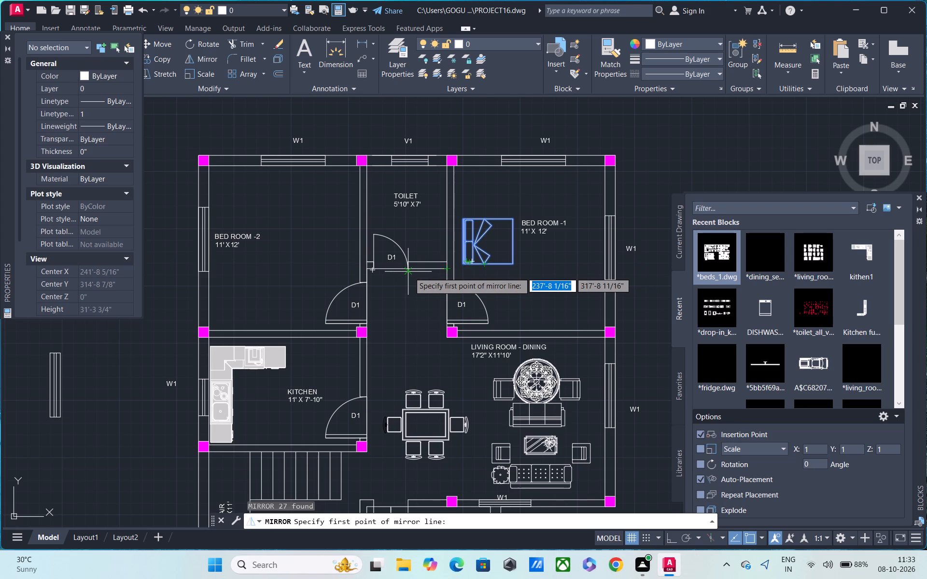
click(408, 167)
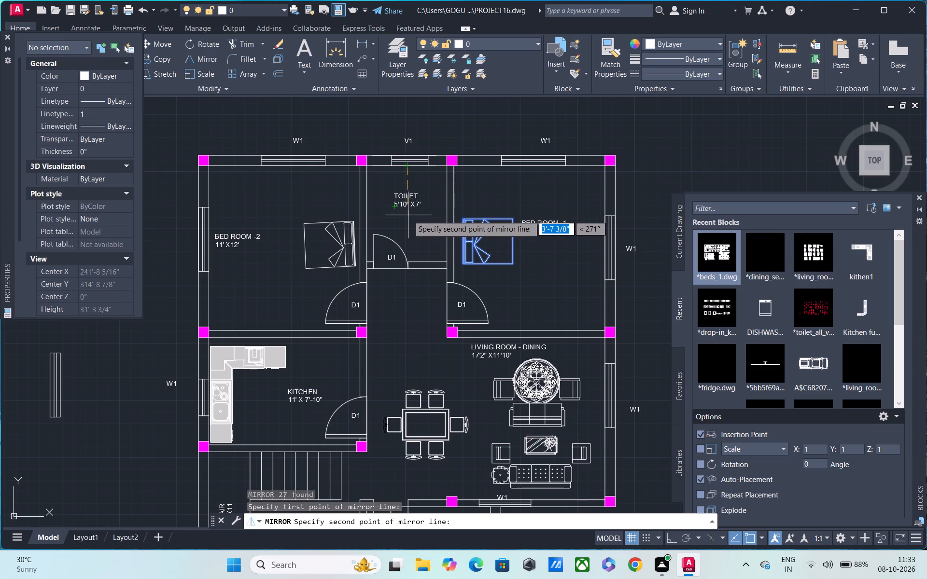
key(F8)
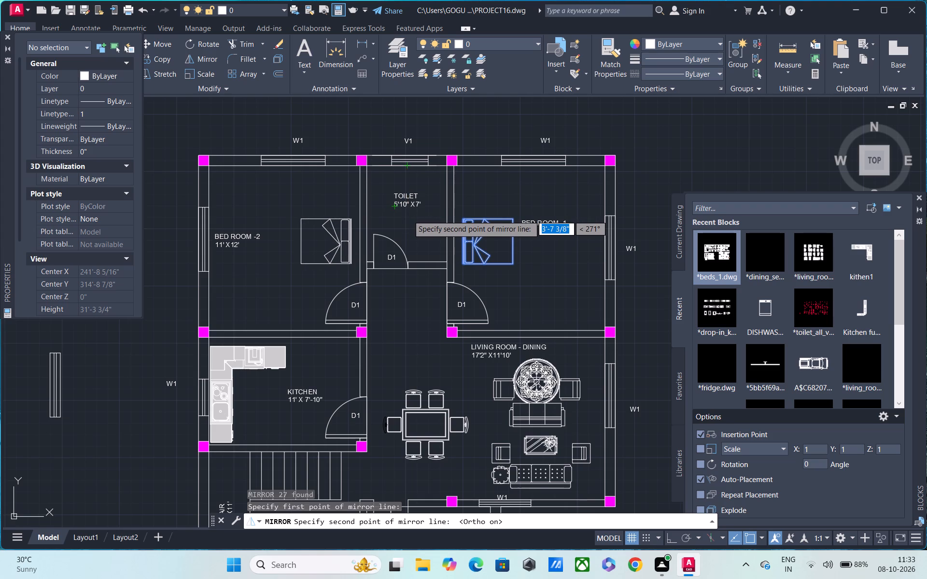
click(406, 227)
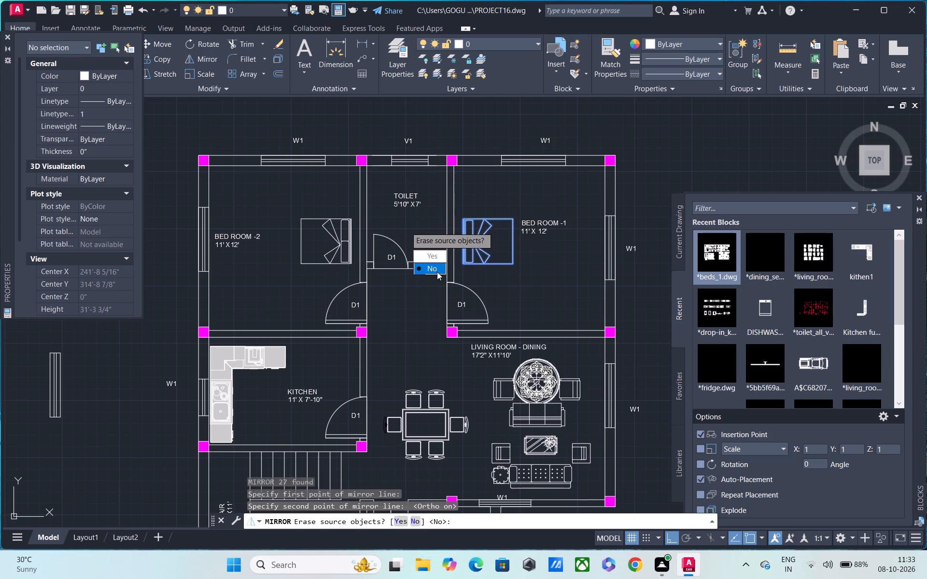
drag(437, 270, 406, 227)
Review the bed positions in both bedrooms against the rest of the floor plan.
scroll(320, 225, down, 1)
middle_drag(319, 225, 317, 174)
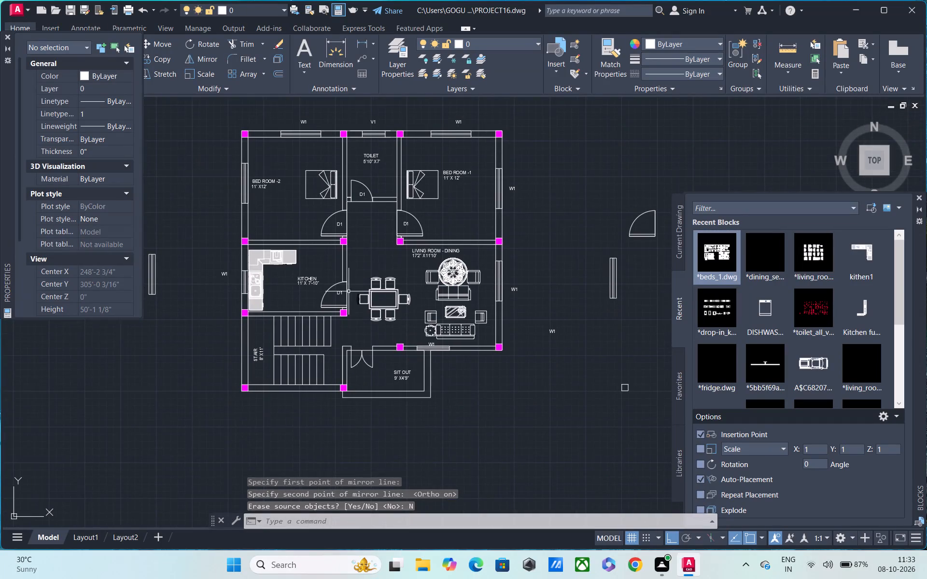
scroll(348, 276, up, 1)
middle_drag(350, 276, 346, 316)
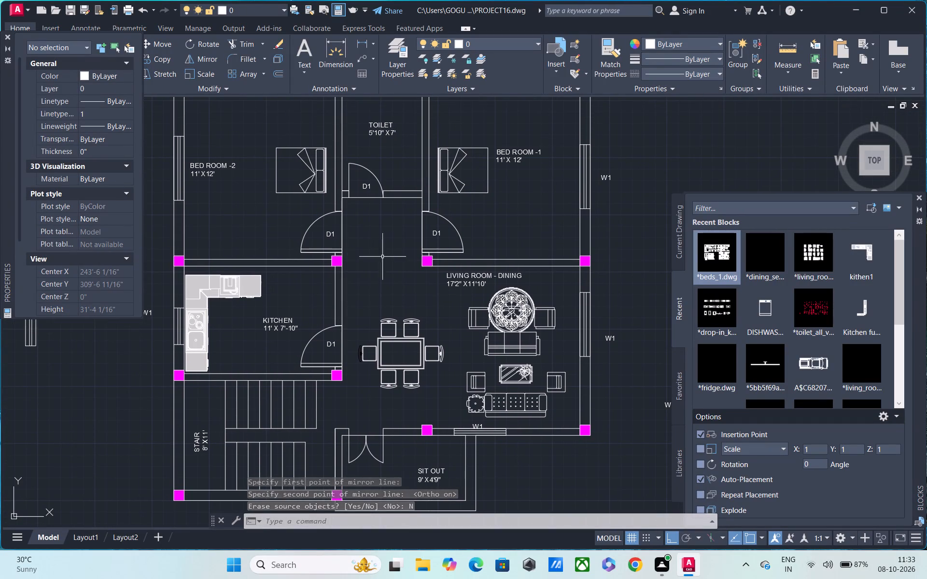
middle_drag(457, 231, 430, 277)
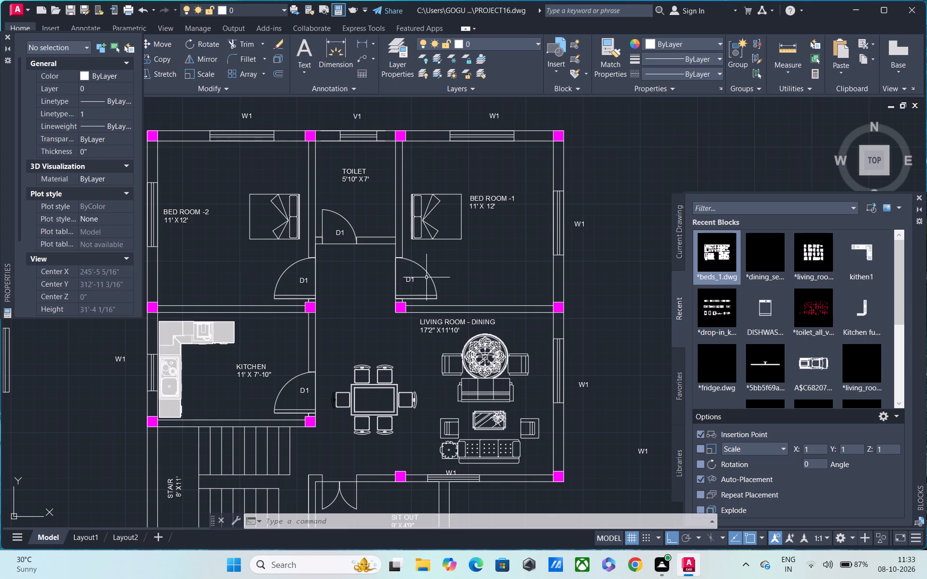
middle_drag(441, 248, 477, 263)
middle_drag(477, 263, 505, 278)
middle_drag(506, 251, 433, 253)
middle_drag(410, 263, 509, 268)
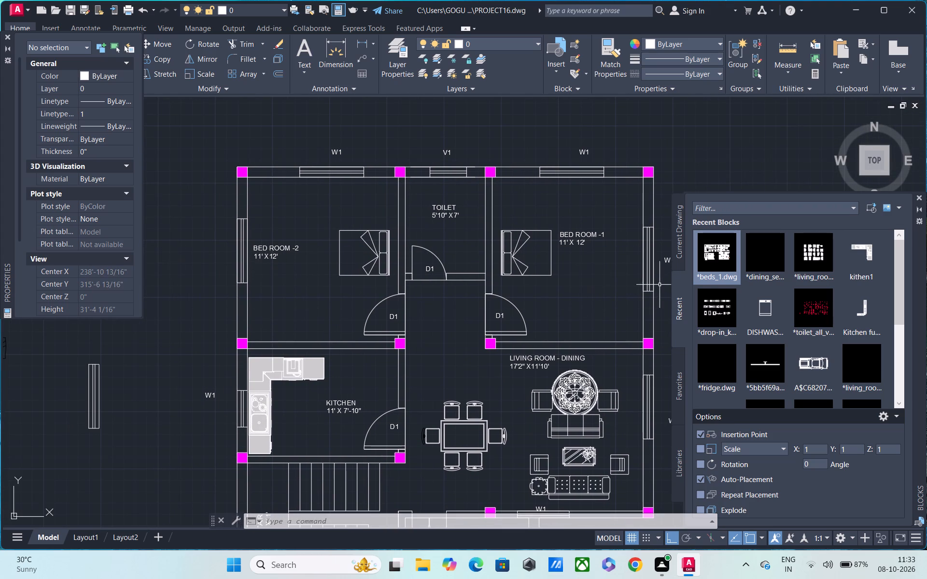
Insert the recent toilet_all_v... block collection using an insertion point just outside the east side of the house plan.
click(802, 303)
middle_drag(669, 139, 522, 279)
scroll(522, 279, down, 1)
scroll(538, 237, down, 1)
middle_drag(529, 263, 478, 331)
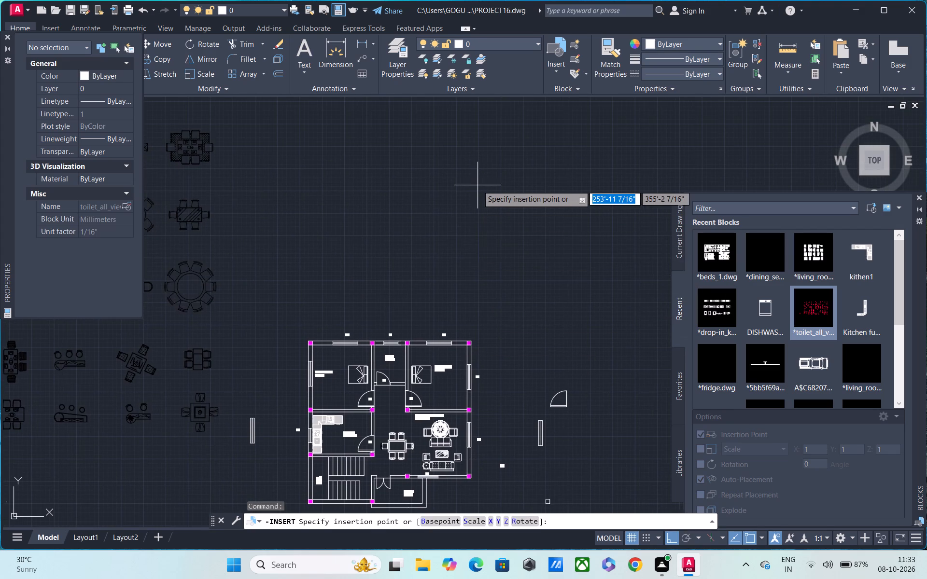
scroll(478, 185, down, 4)
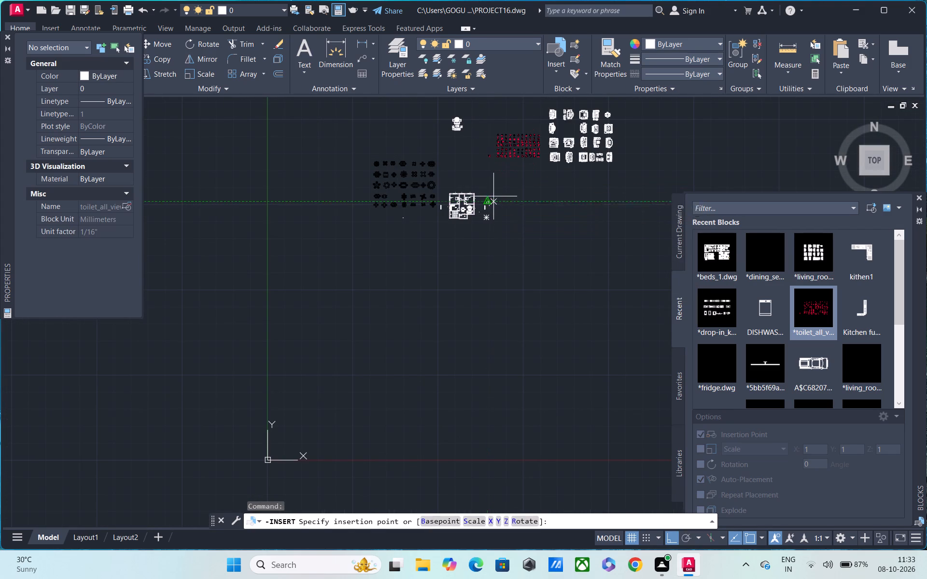
click(488, 193)
Explode the inserted toilet block collection into separate toilet symbols.
scroll(504, 170, up, 2)
middle_drag(504, 182, 504, 232)
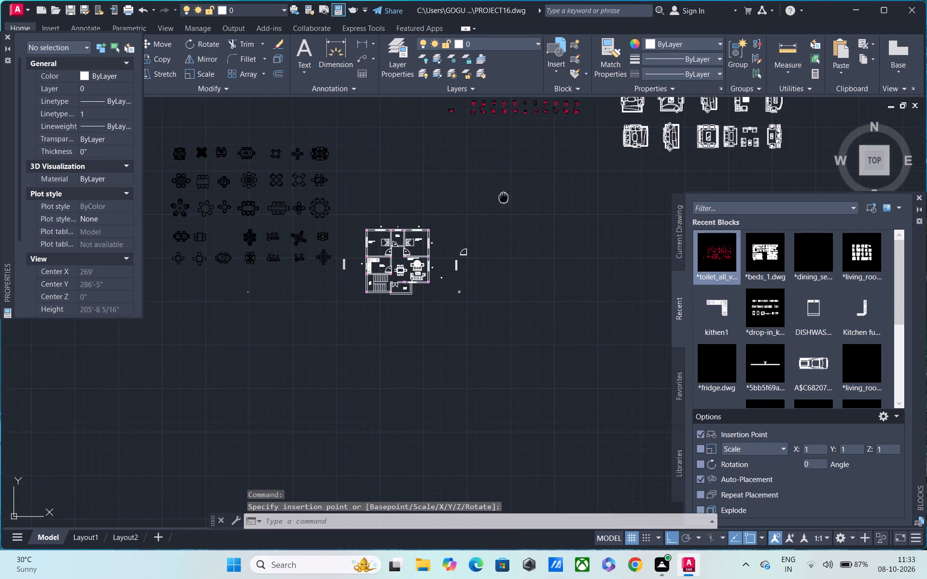
middle_drag(504, 232, 500, 301)
scroll(482, 211, up, 3)
middle_drag(505, 185, 385, 192)
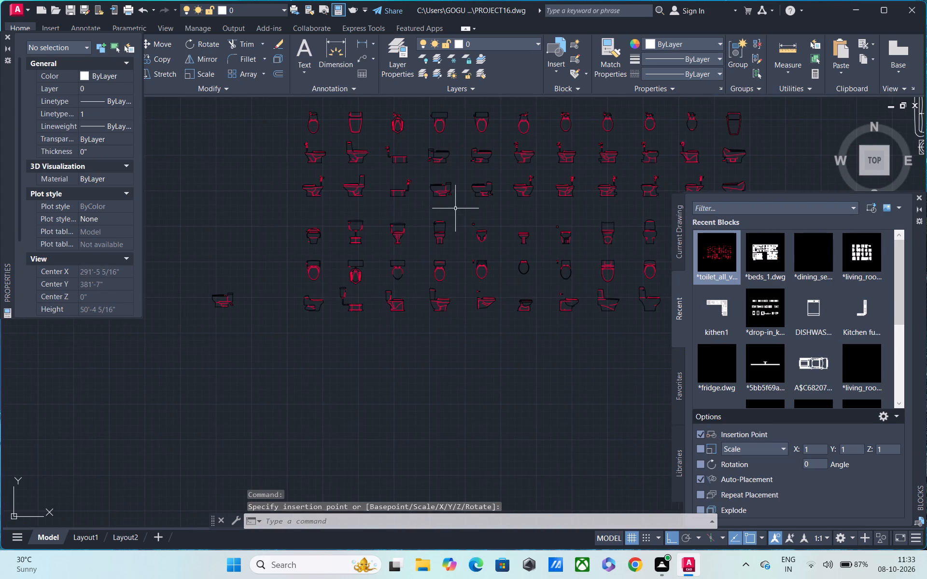
scroll(455, 208, up, 2)
middle_drag(481, 220, 448, 184)
scroll(462, 198, down, 4)
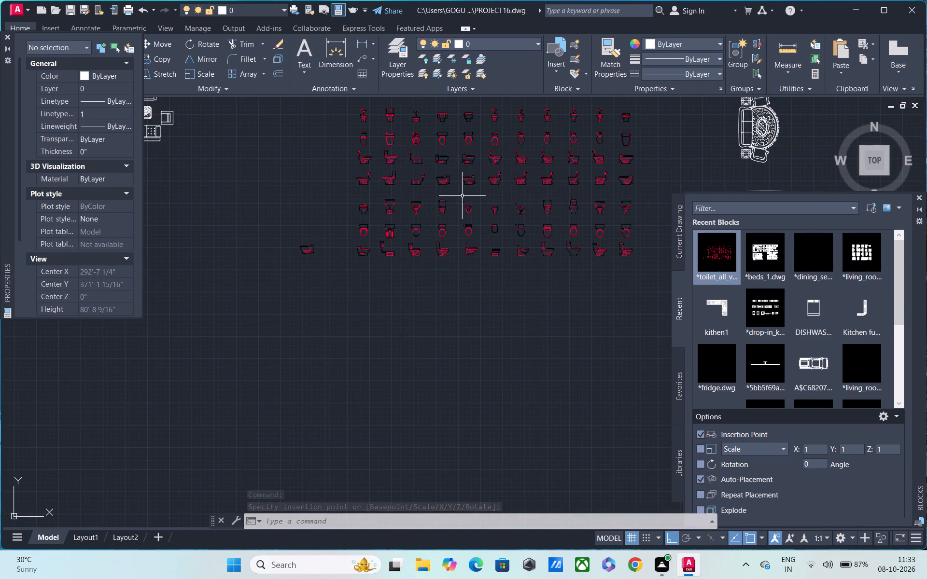
scroll(462, 193, down, 1)
click(384, 134)
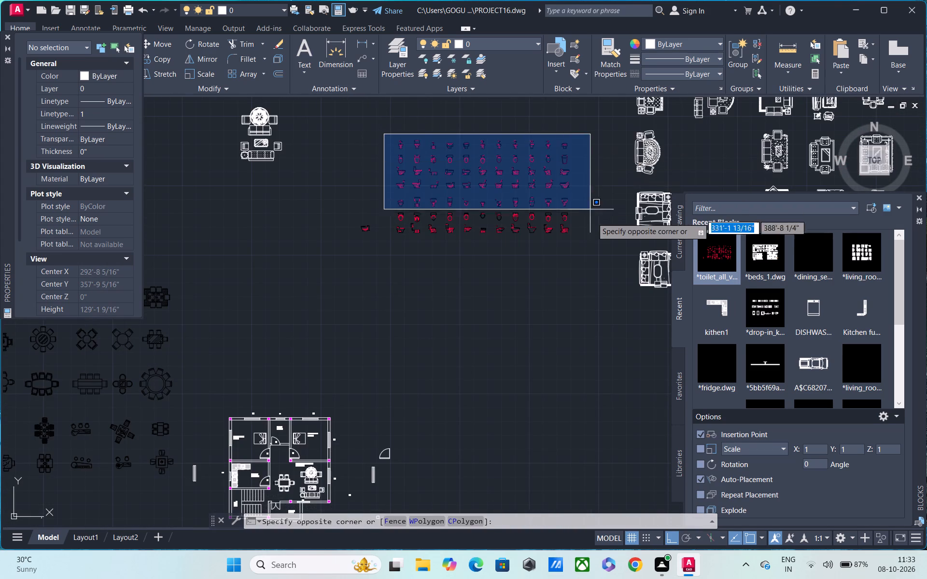
click(599, 245)
click(352, 117)
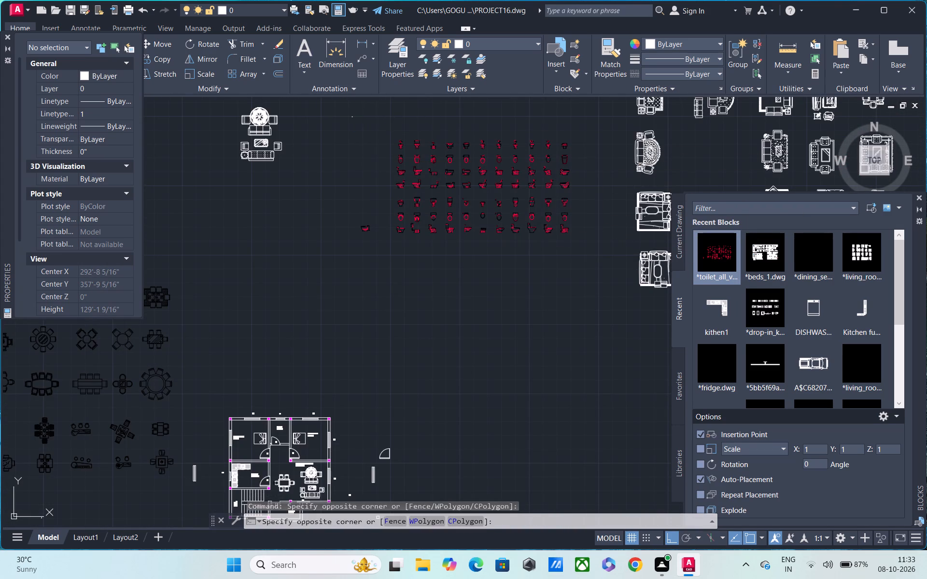
click(596, 255)
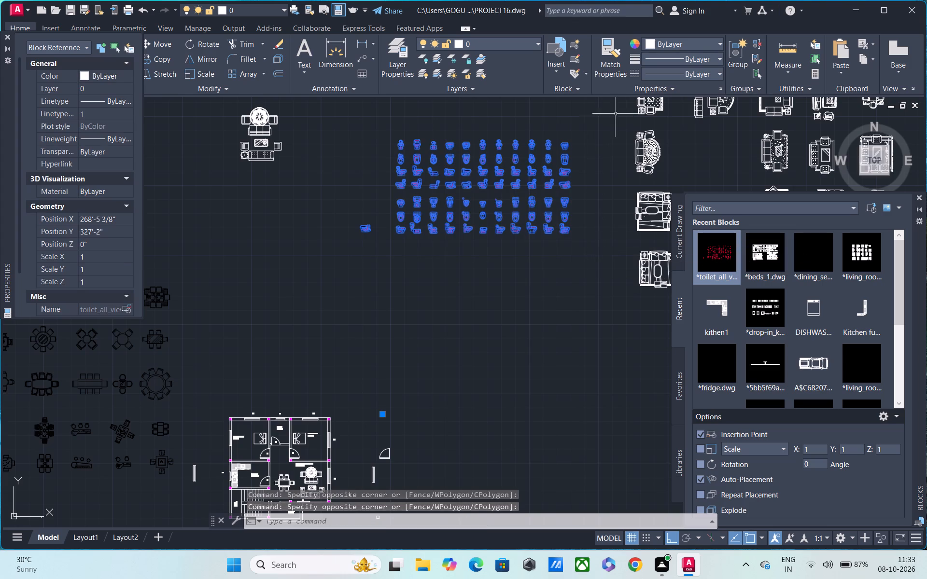
text(X)
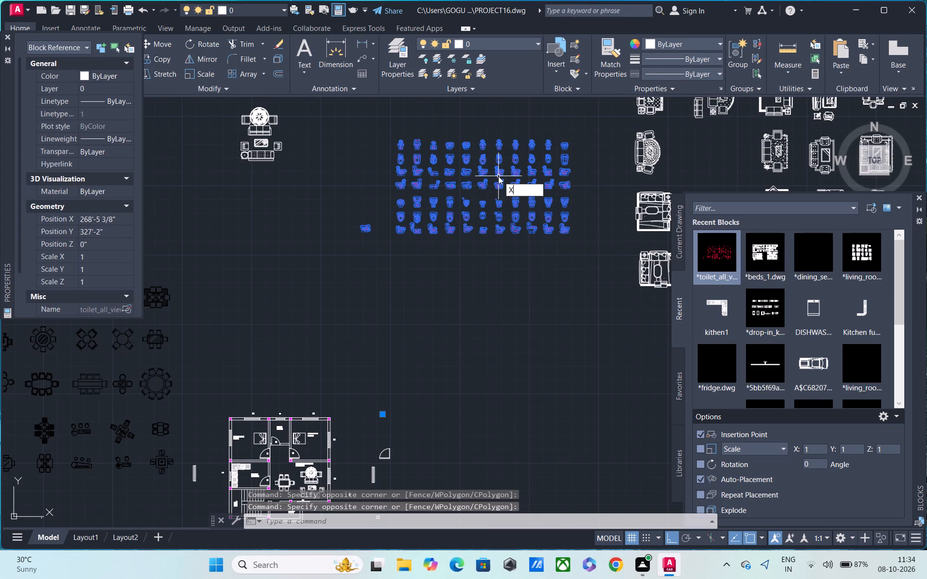
key(space)
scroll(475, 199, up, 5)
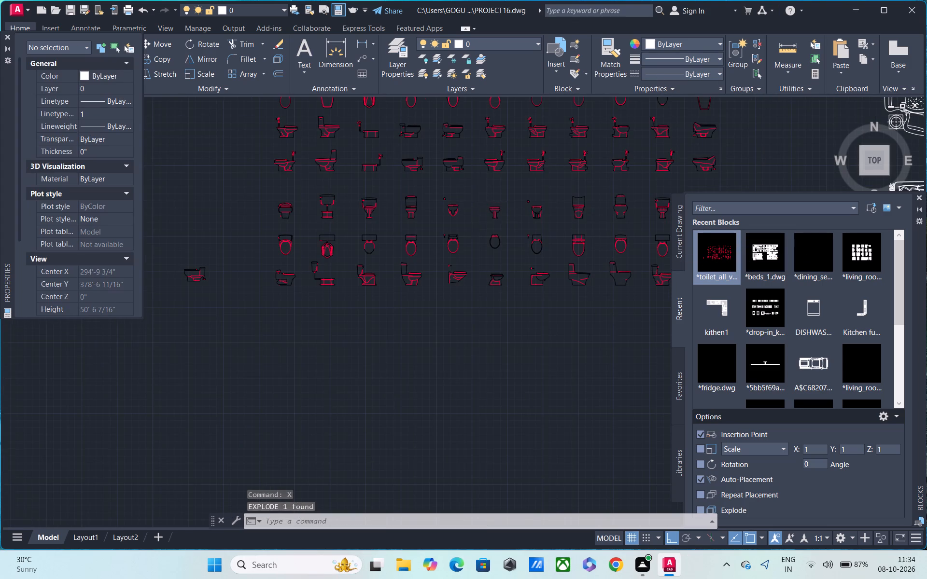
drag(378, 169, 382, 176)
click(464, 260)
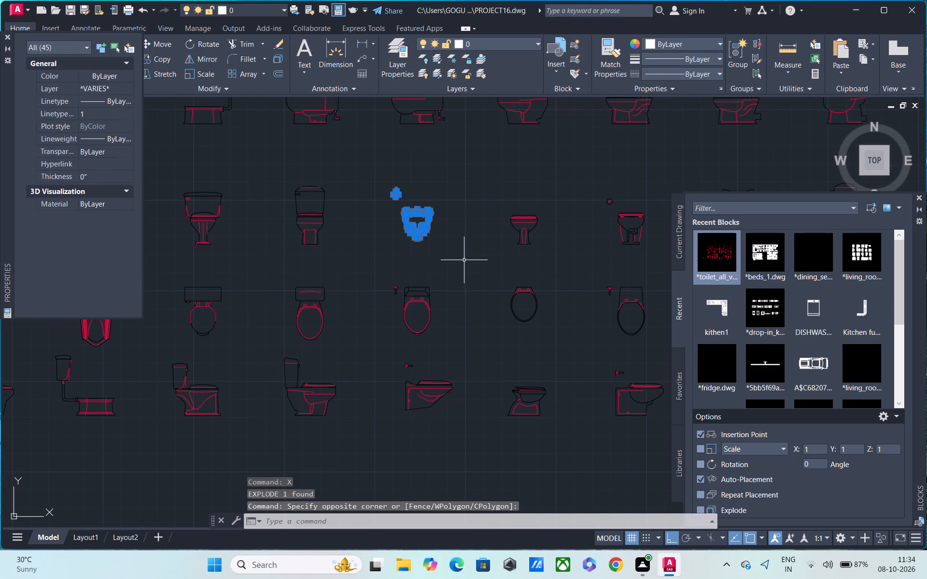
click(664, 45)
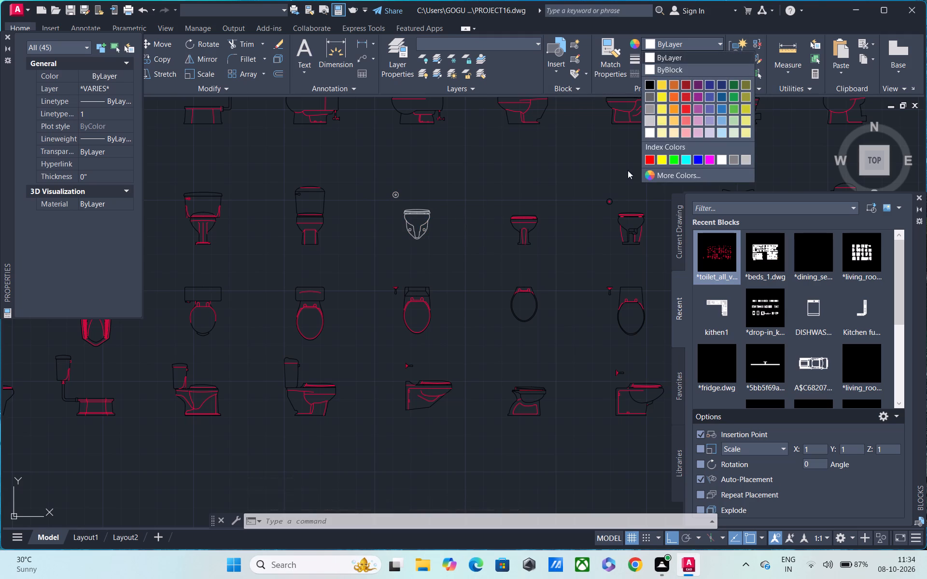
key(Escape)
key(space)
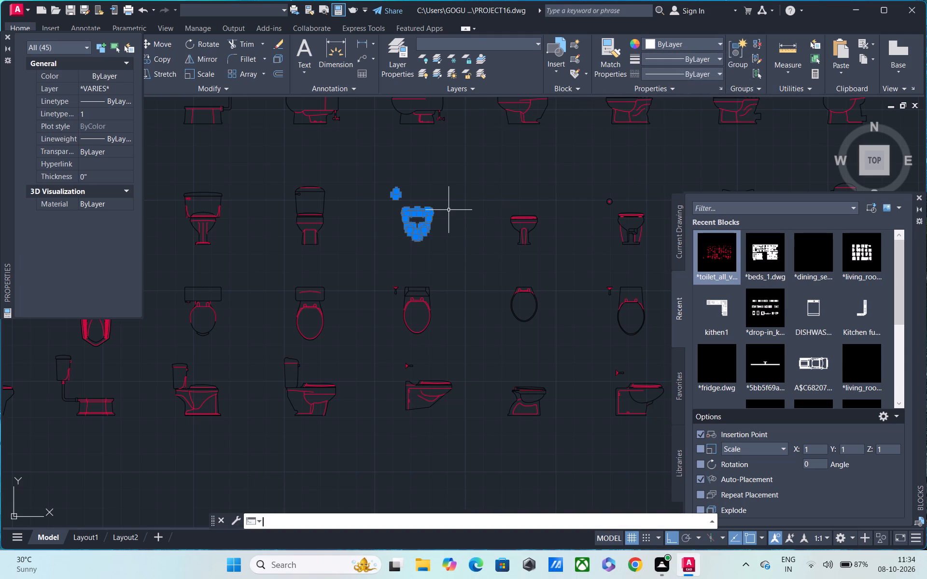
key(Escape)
Set the colour of the fifth plan-view toilet in the second-lowest row, including its small side fitting, to white 255,255,255.
click(365, 277)
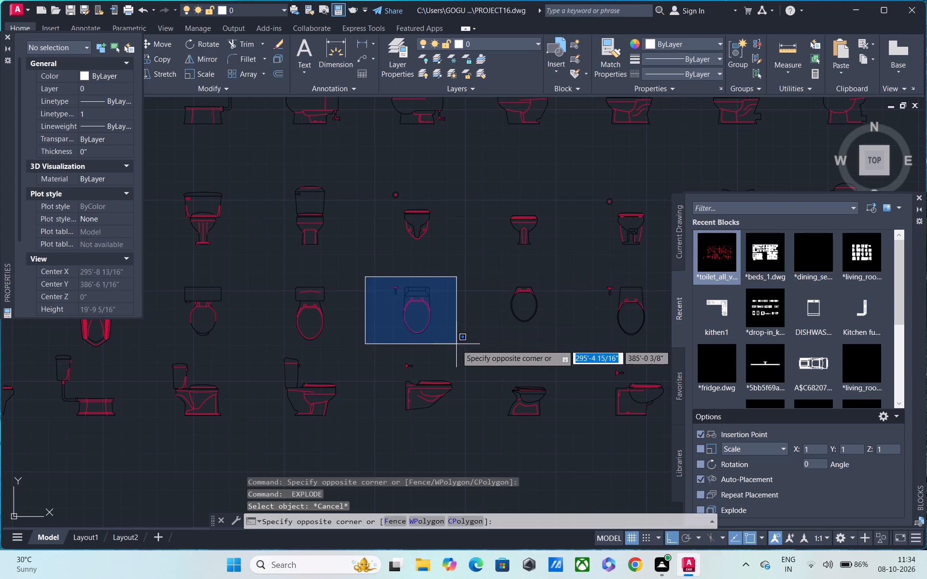
click(457, 345)
click(687, 46)
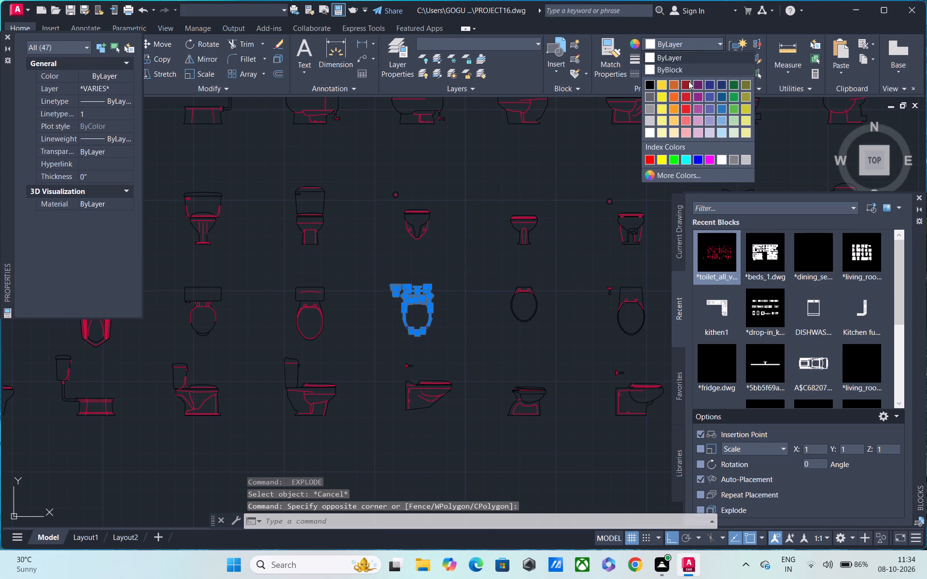
click(652, 133)
key(Escape)
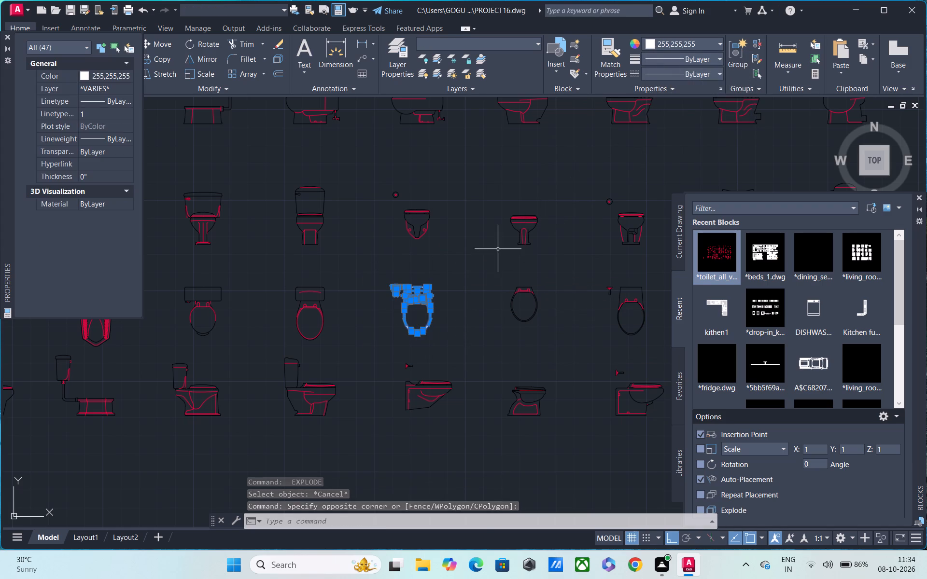
Copy the white plan-view toilet with its side fitting from the symbol collection into the TOILET room, beside door D1's swing.
drag(367, 259, 375, 260)
click(492, 346)
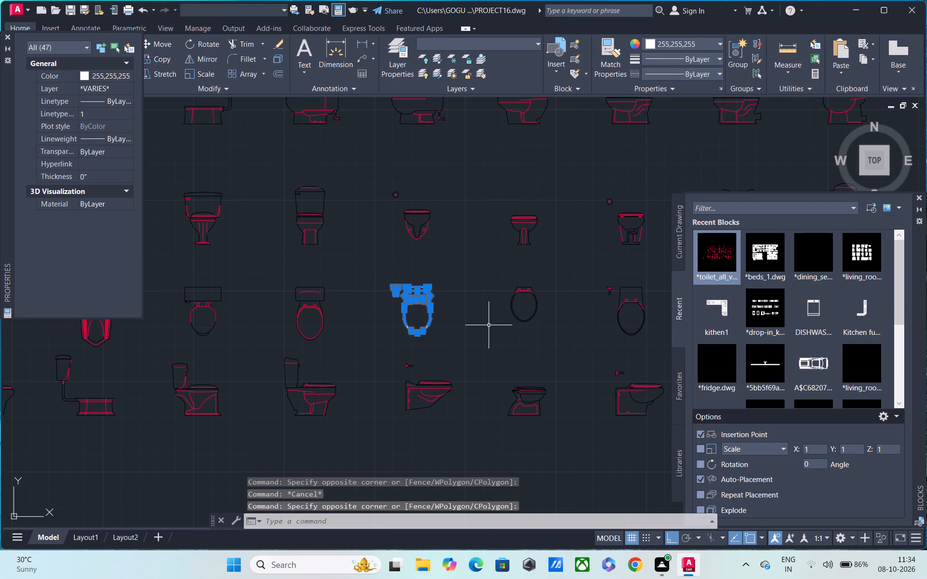
text(CO)
key(space)
scroll(490, 324, up, 1)
click(375, 293)
scroll(429, 365, down, 1)
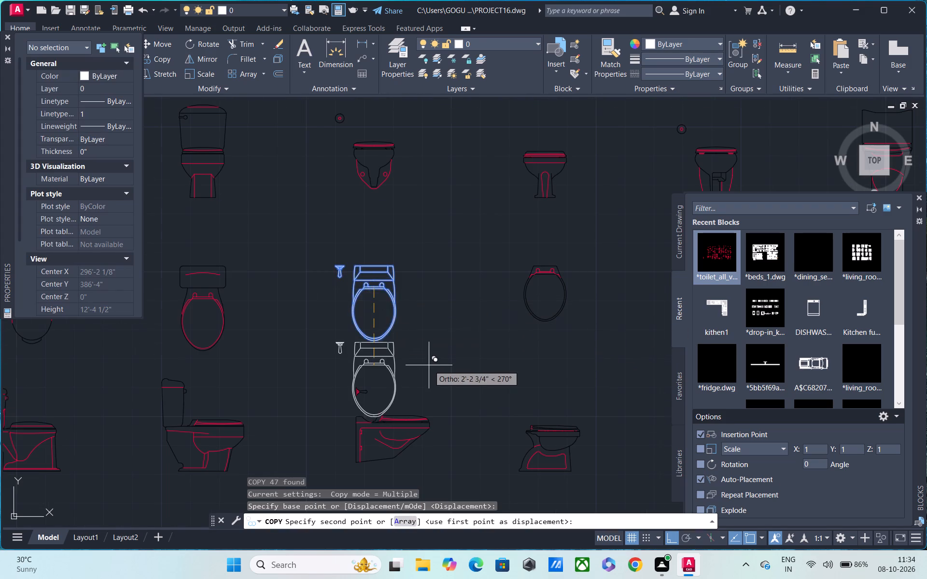
middle_drag(436, 344, 466, 304)
key(F8)
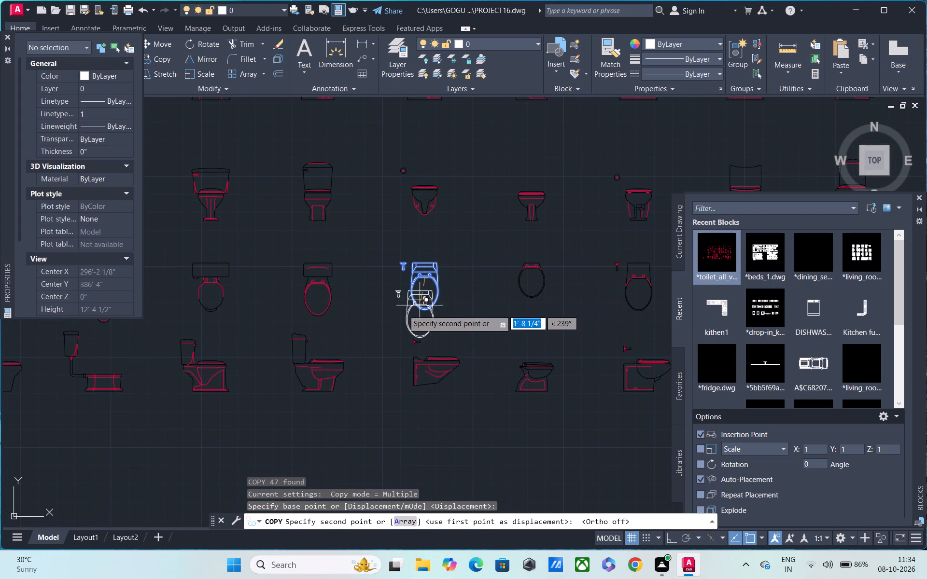
middle_drag(373, 328, 490, 223)
scroll(415, 308, down, 1)
scroll(367, 330, down, 1)
middle_drag(357, 331, 584, 255)
middle_drag(211, 361, 467, 315)
scroll(426, 329, down, 3)
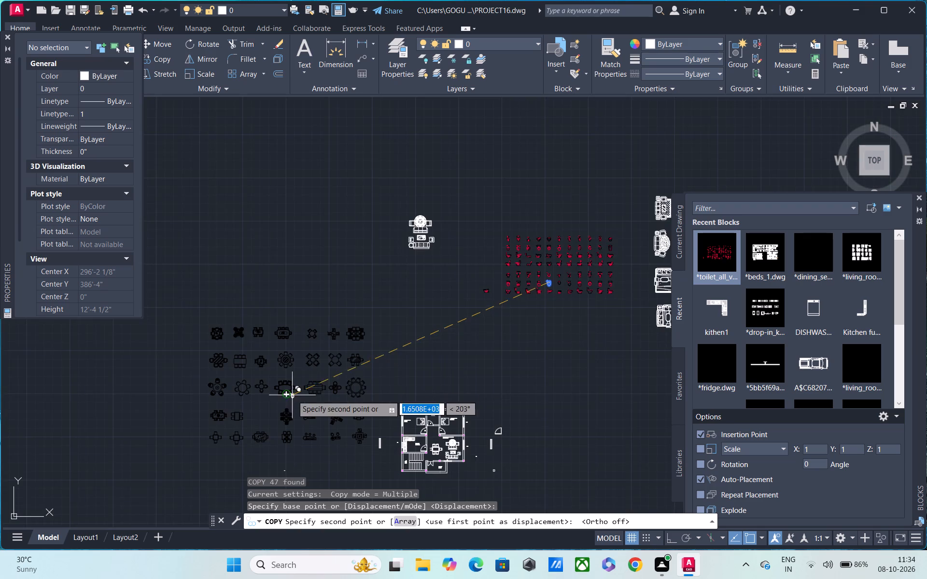
middle_drag(293, 394, 344, 311)
scroll(482, 343, up, 9)
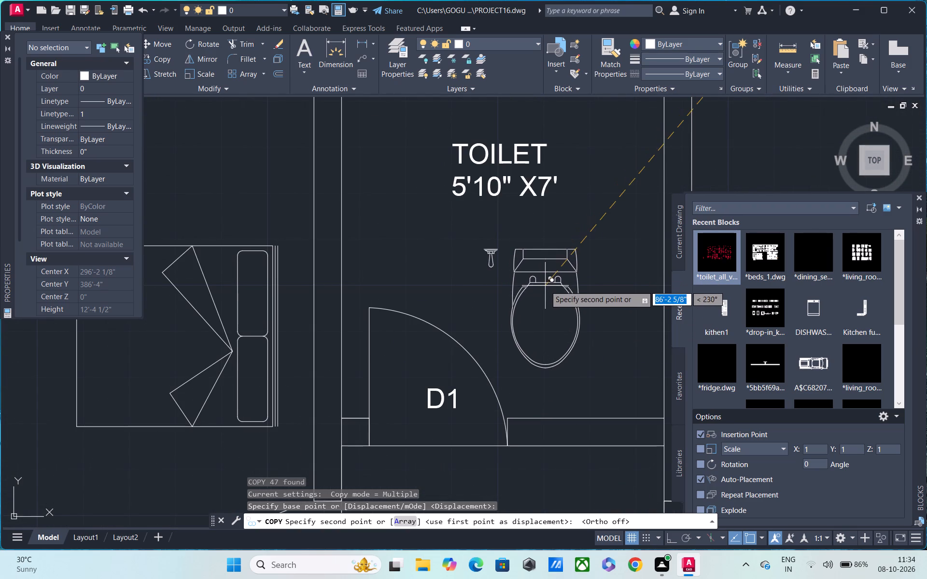
click(545, 285)
key(Escape)
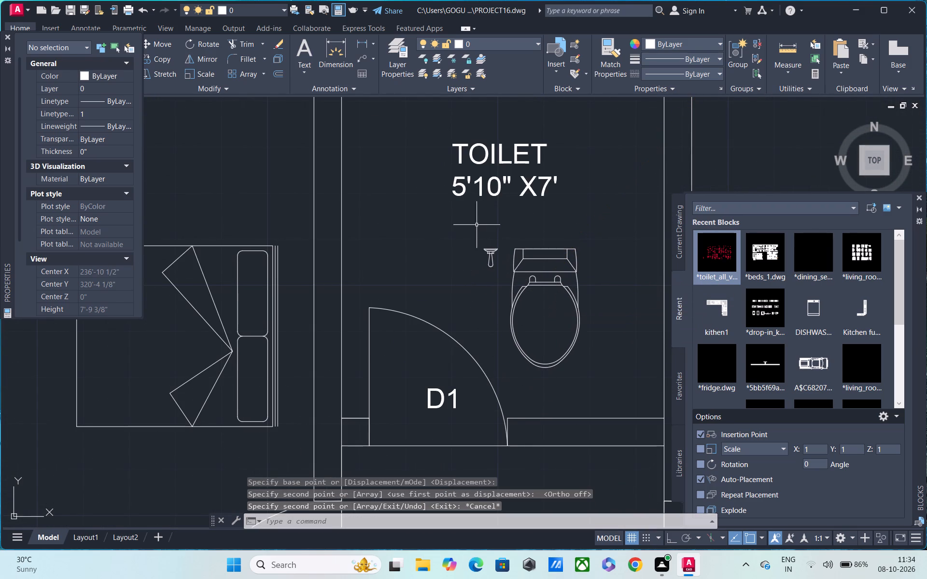
Rotate the copied toilet and its side fitting 90° counterclockwise about a point on the toilet.
drag(472, 225, 484, 228)
click(600, 371)
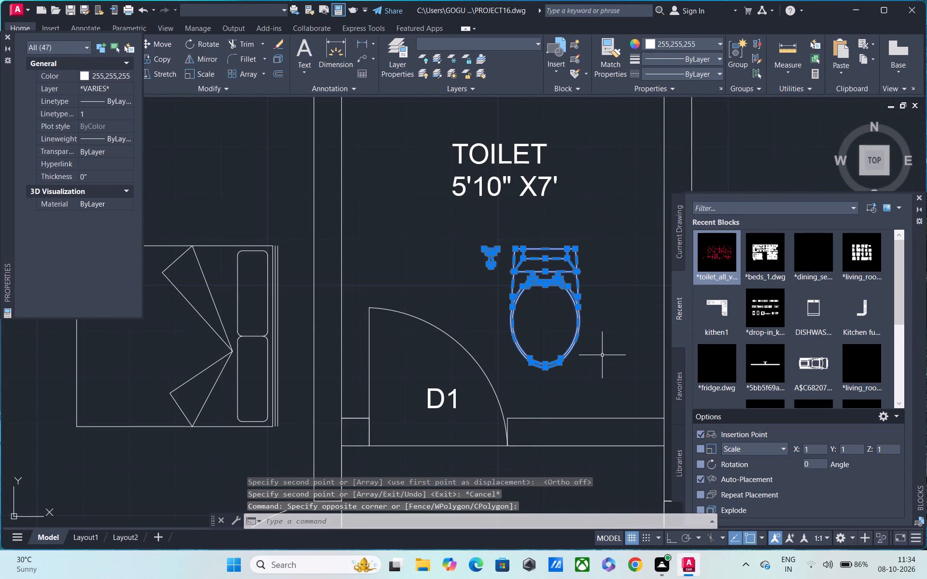
text(RO)
key(space)
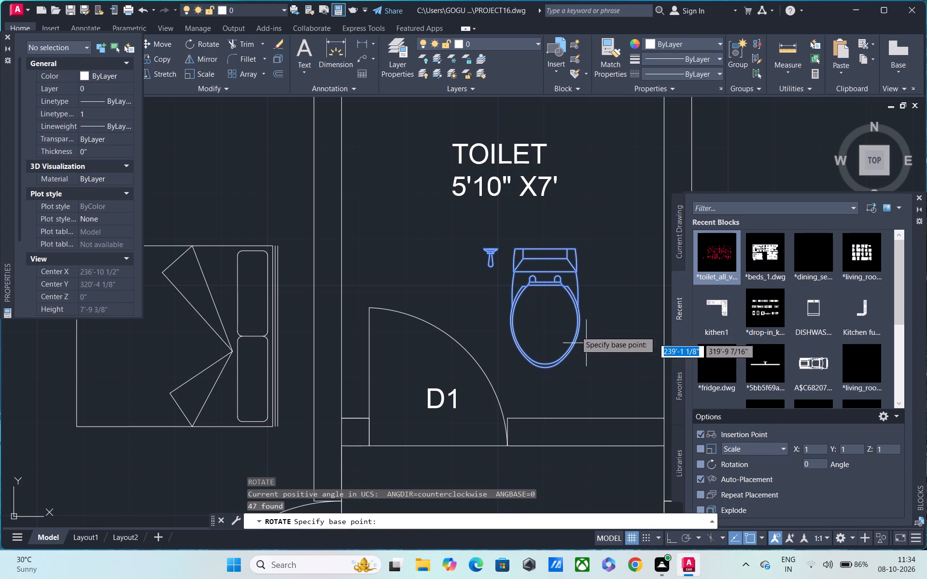
click(544, 299)
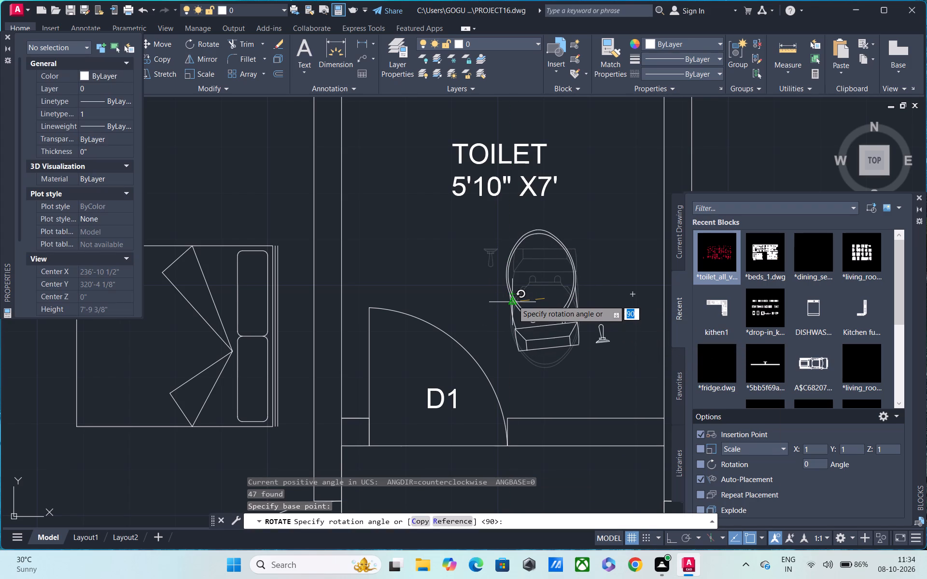
key(F8)
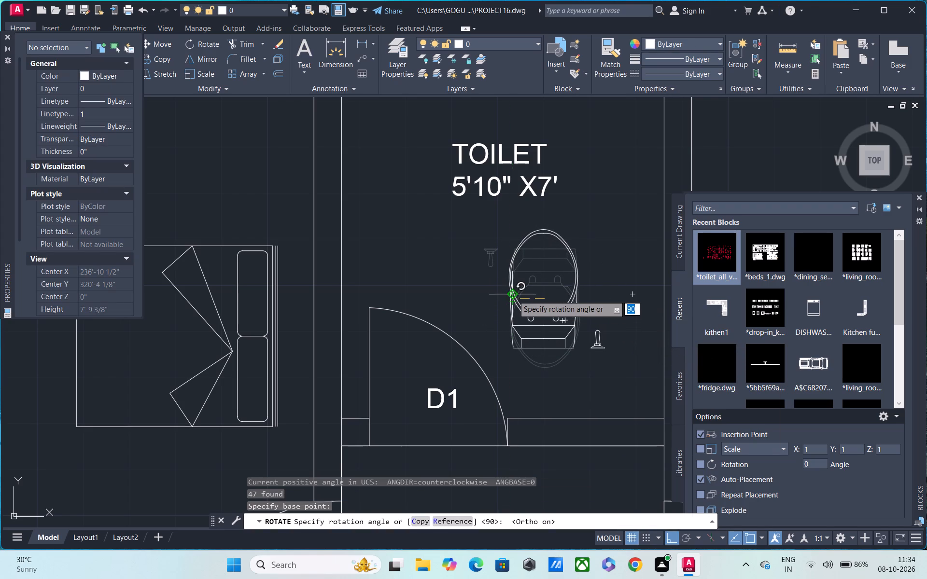
key(space)
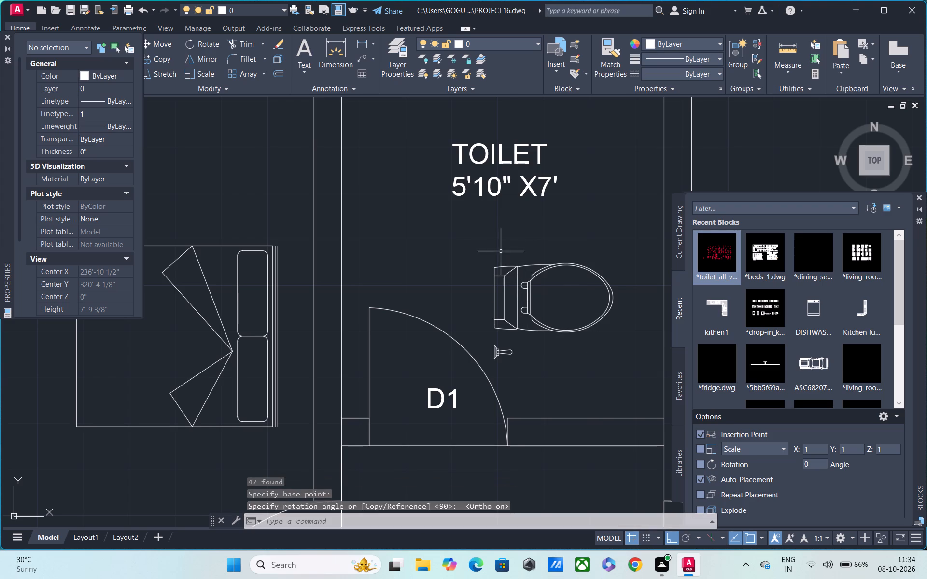
Rotate the toilet and its side fitting another 90° counterclockwise so the tank faces the room's south wall.
click(481, 250)
click(621, 360)
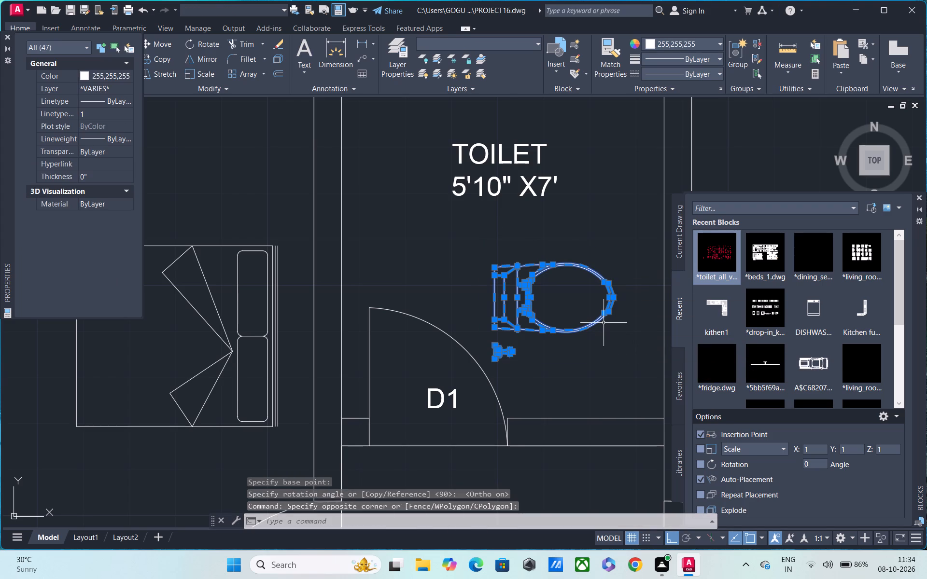
text(RO)
key(space)
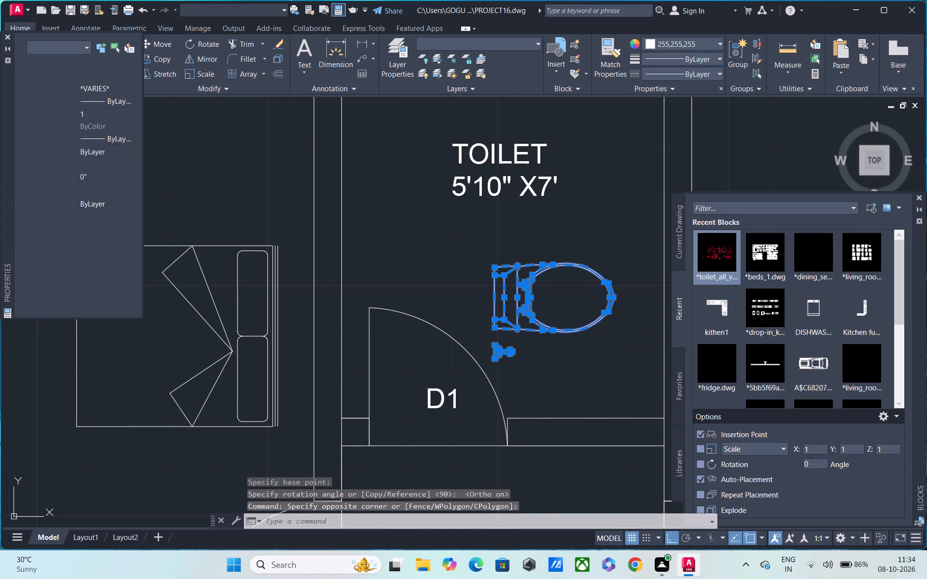
click(560, 287)
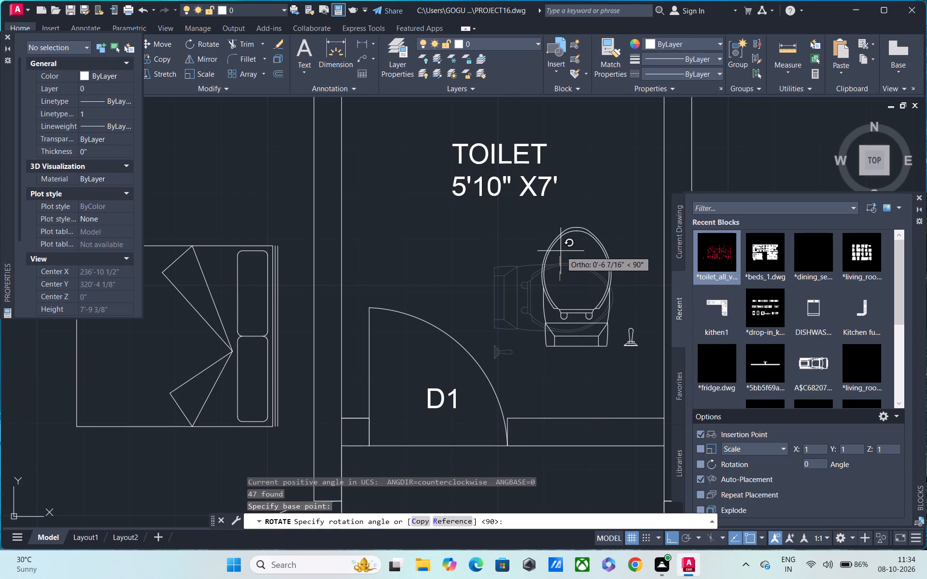
click(561, 251)
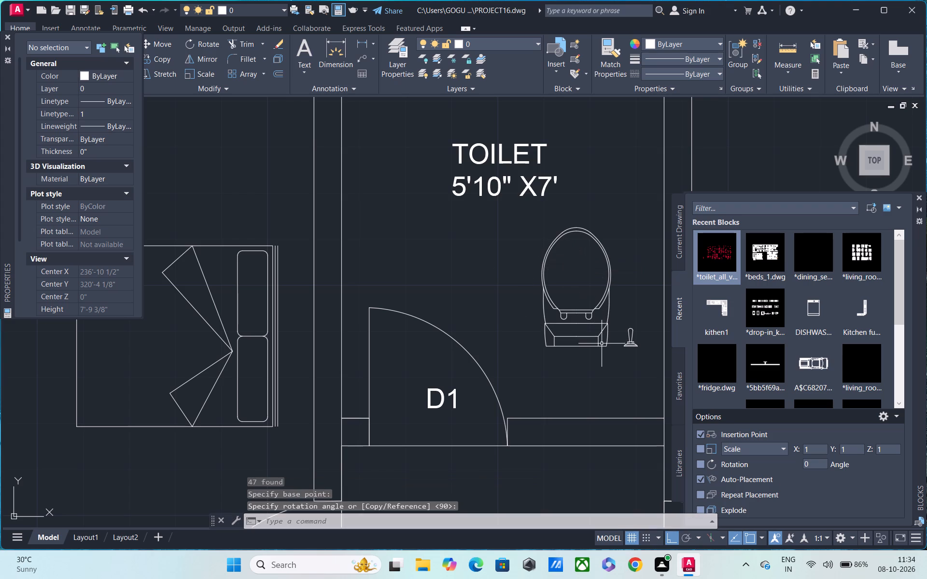
key(Escape)
Change the kitchen door's label to D2.
scroll(574, 298, down, 2)
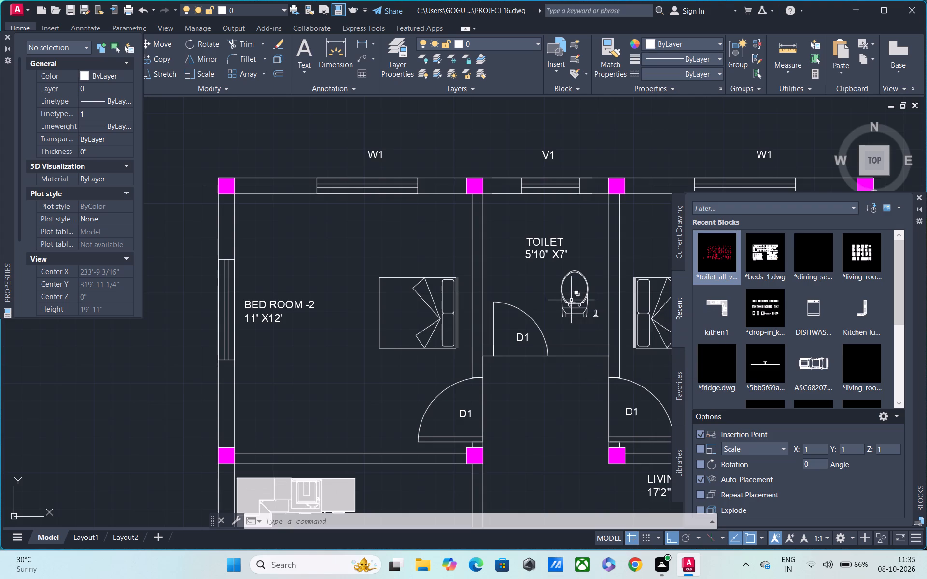
scroll(570, 300, down, 2)
middle_drag(436, 351, 430, 268)
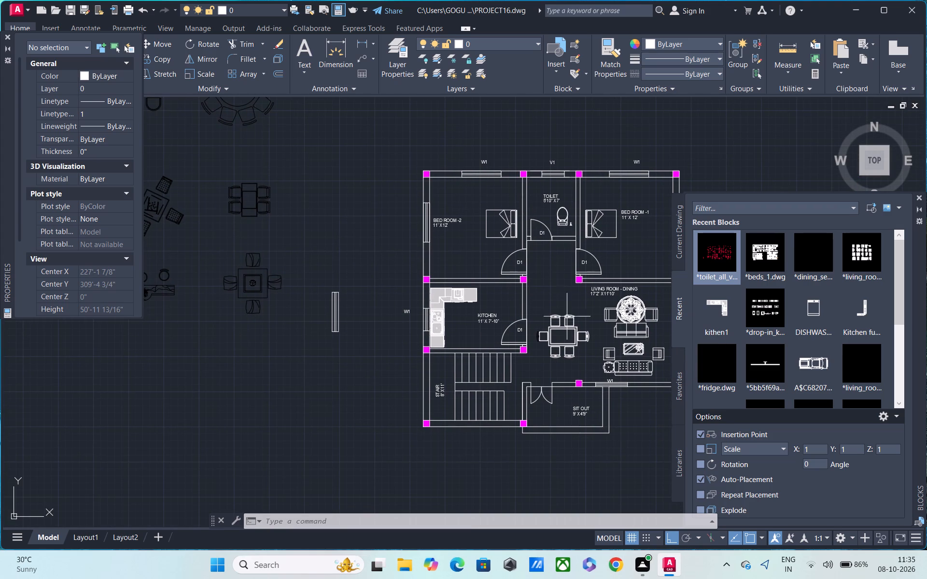
scroll(571, 323, up, 2)
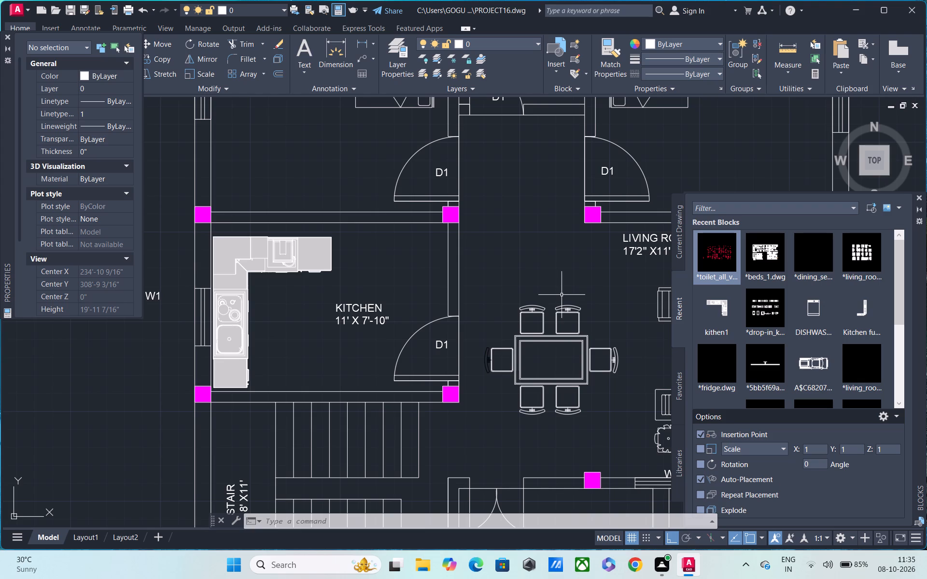
scroll(504, 330, down, 2)
middle_drag(477, 321, 408, 308)
scroll(481, 276, up, 1)
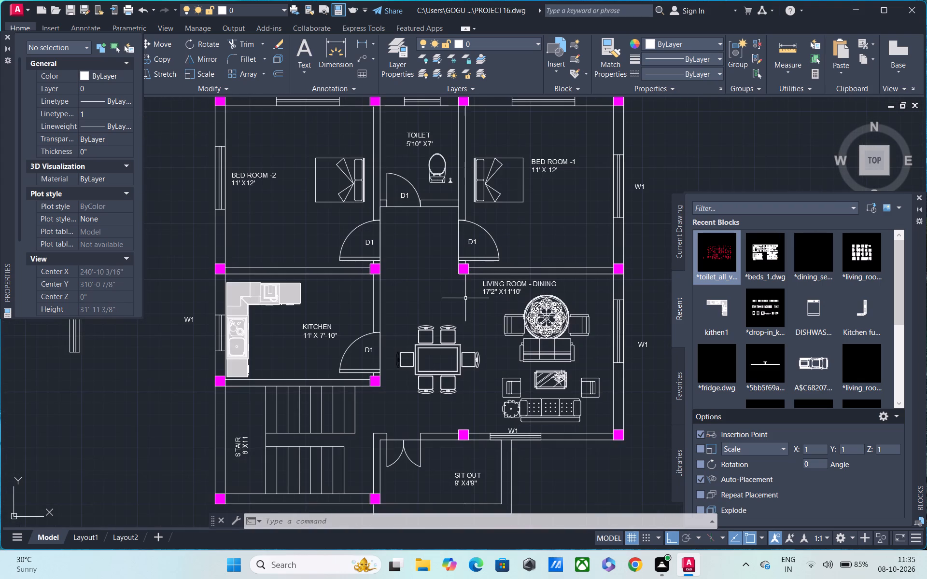
middle_drag(382, 309, 384, 277)
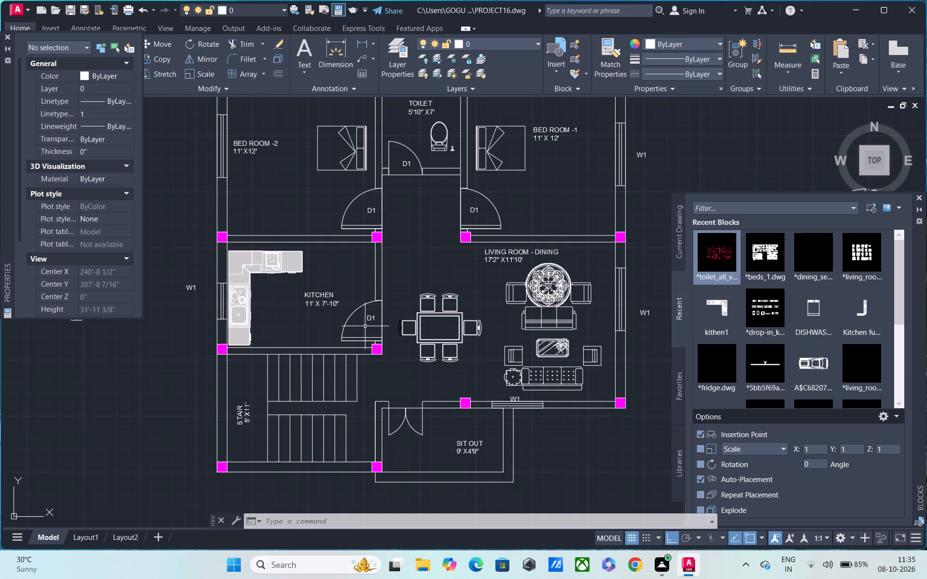
double_click(369, 317)
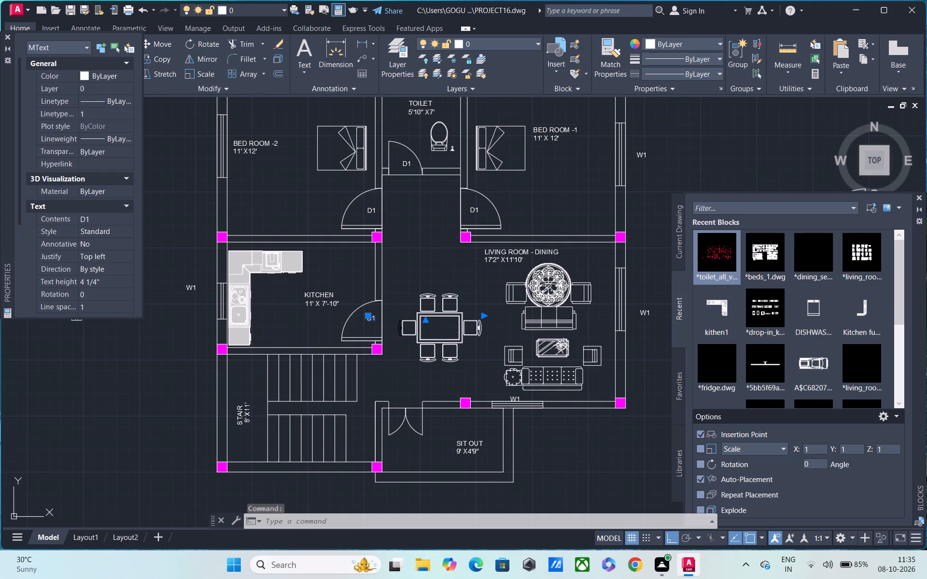
click(378, 318)
key(BackSpace)
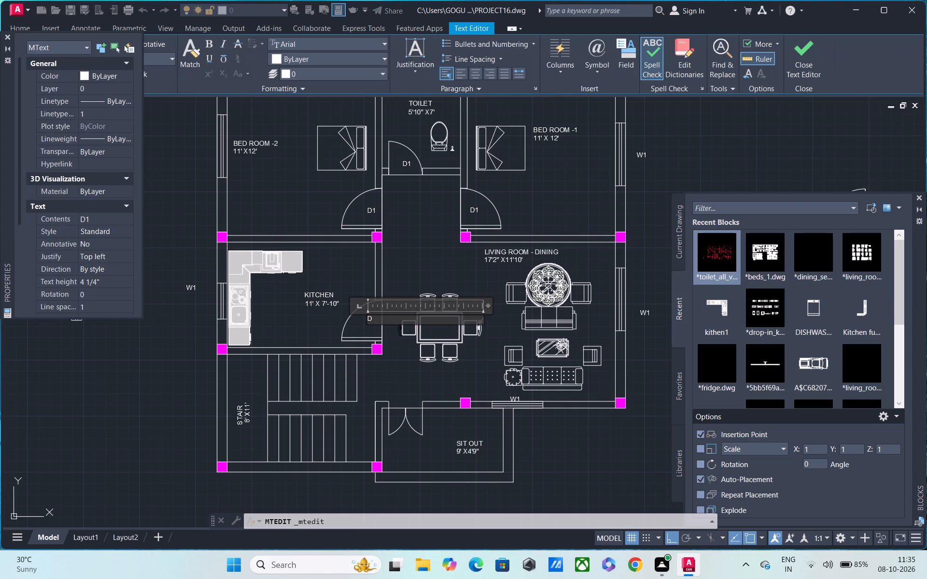
key(2)
click(402, 269)
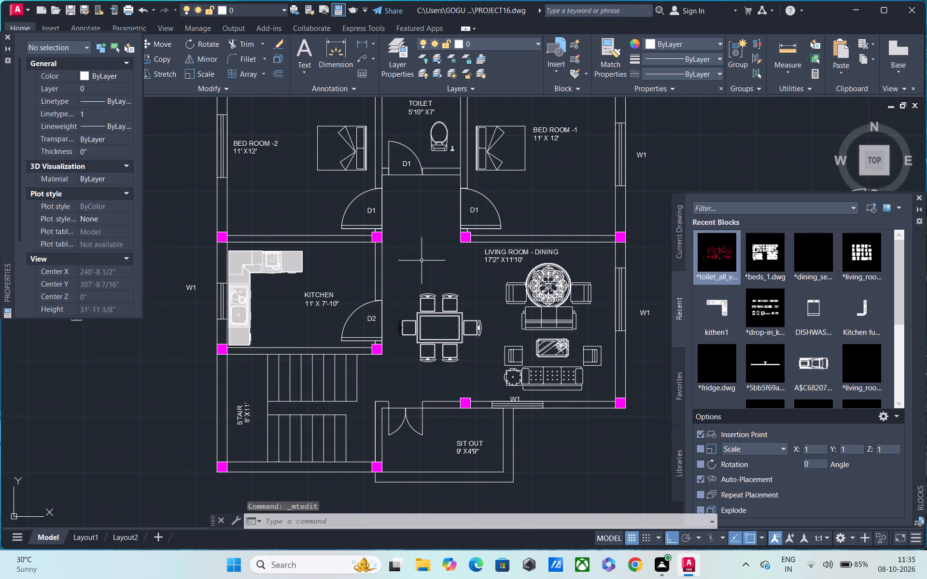
Change the label of the kitchen's west window to W2.
double_click(190, 287)
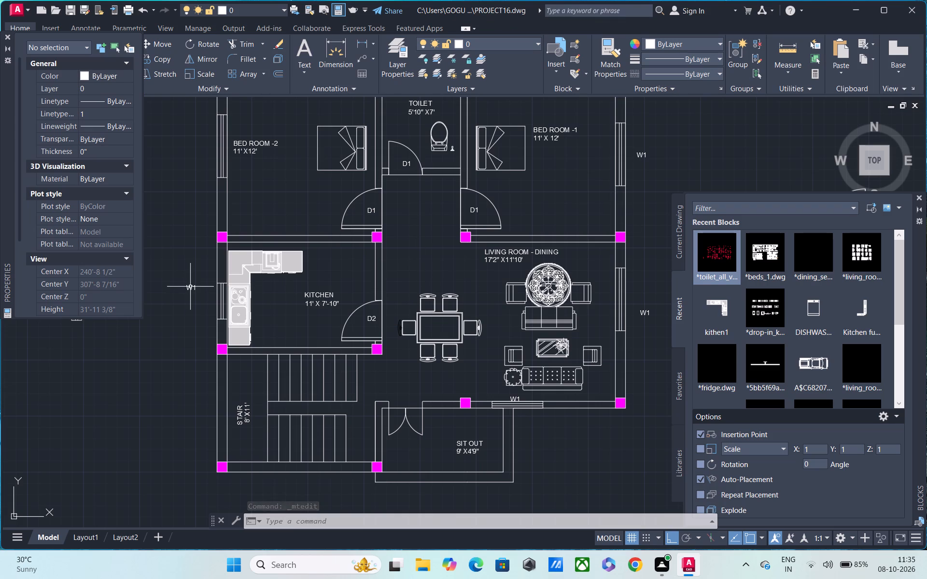
click(197, 287)
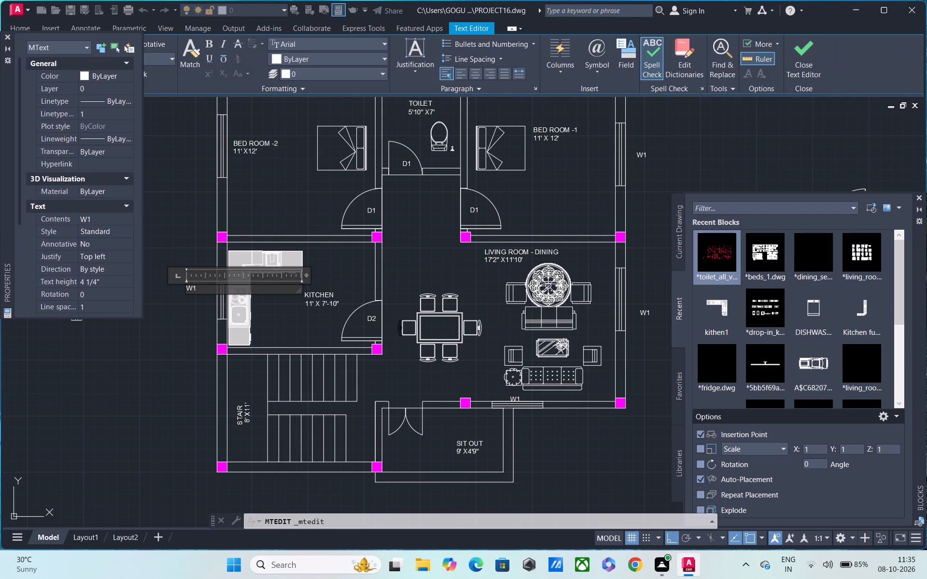
key(BackSpace)
key(2)
click(190, 317)
Draw a line outline about 1'-8" wide and 3'-8" long in Bedroom 1's northeast corner, ending at the east wall.
scroll(195, 311, down, 1)
middle_drag(264, 274, 345, 237)
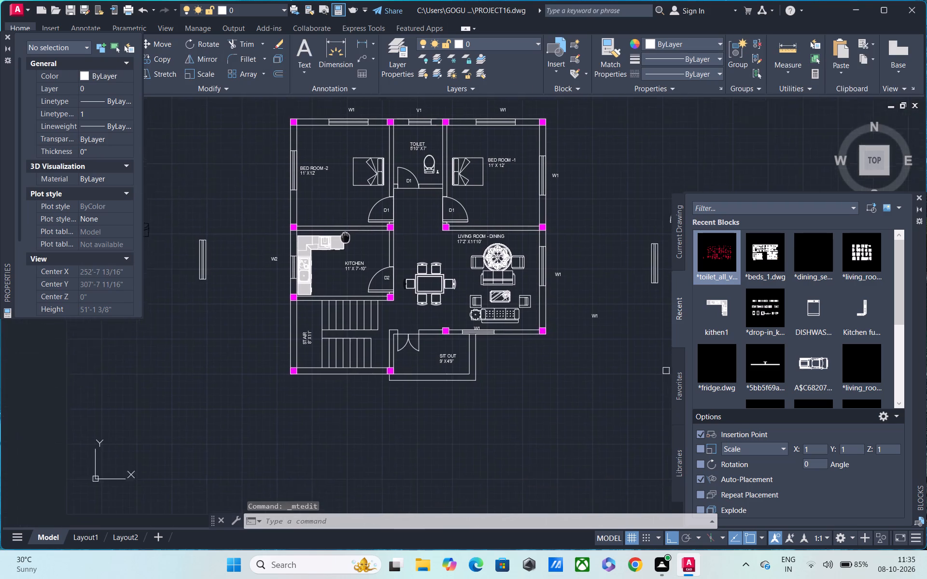
middle_drag(345, 237, 336, 295)
middle_drag(313, 250, 313, 207)
middle_drag(323, 312, 324, 266)
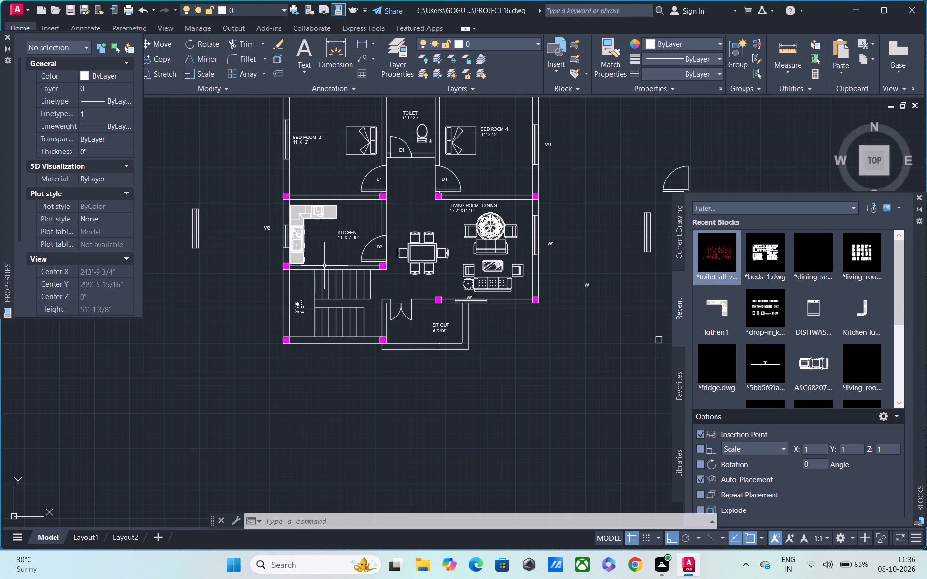
scroll(338, 249, down, 2)
middle_drag(401, 230, 426, 303)
scroll(423, 296, up, 3)
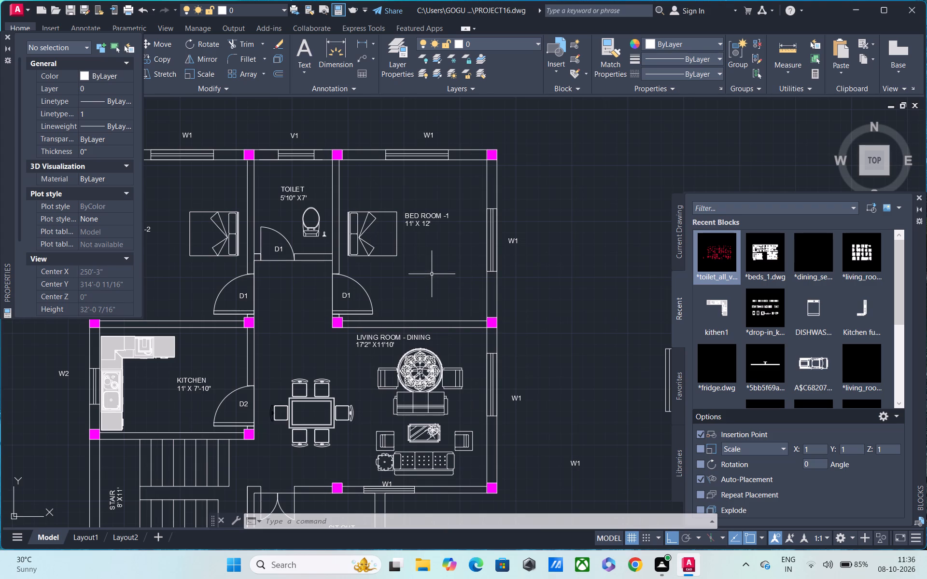
text(L)
key(space)
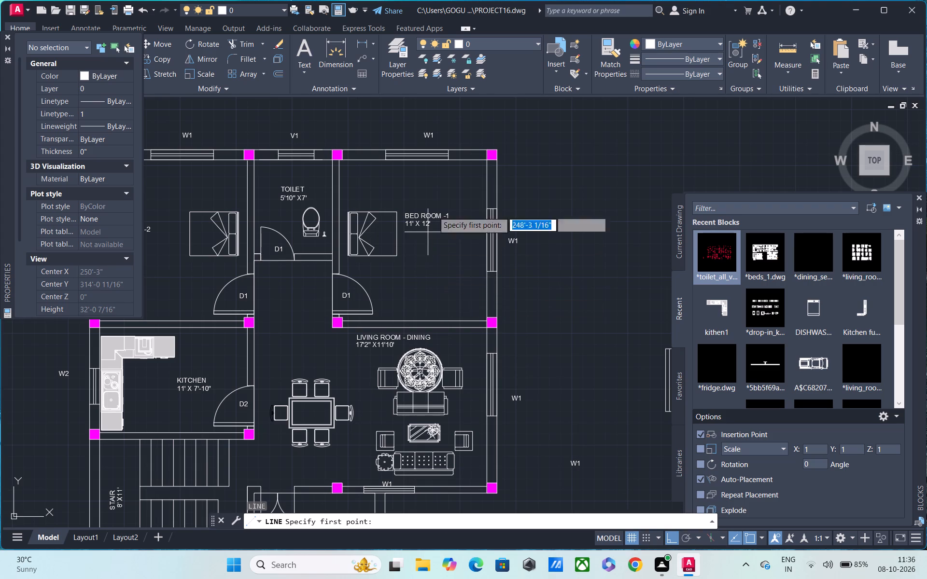
scroll(440, 173, up, 1)
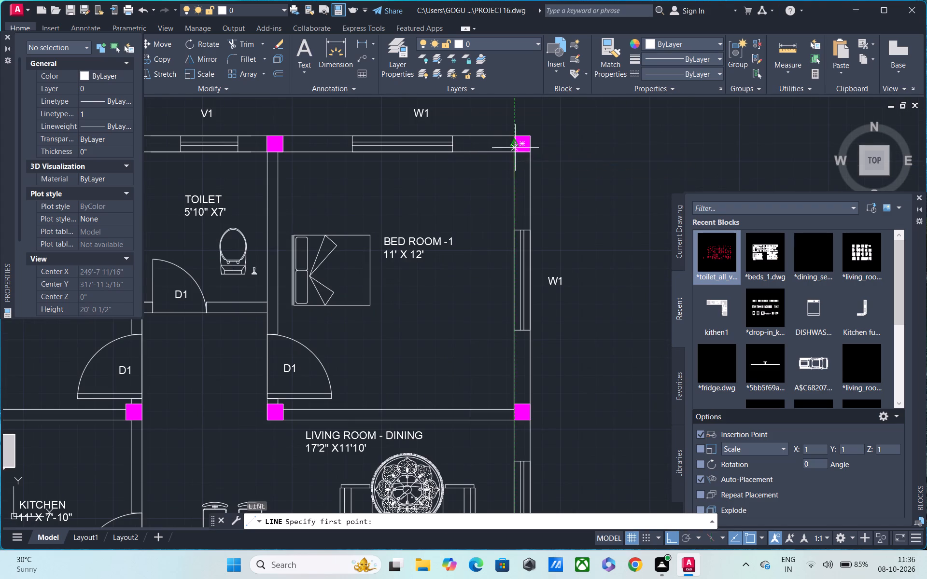
click(515, 154)
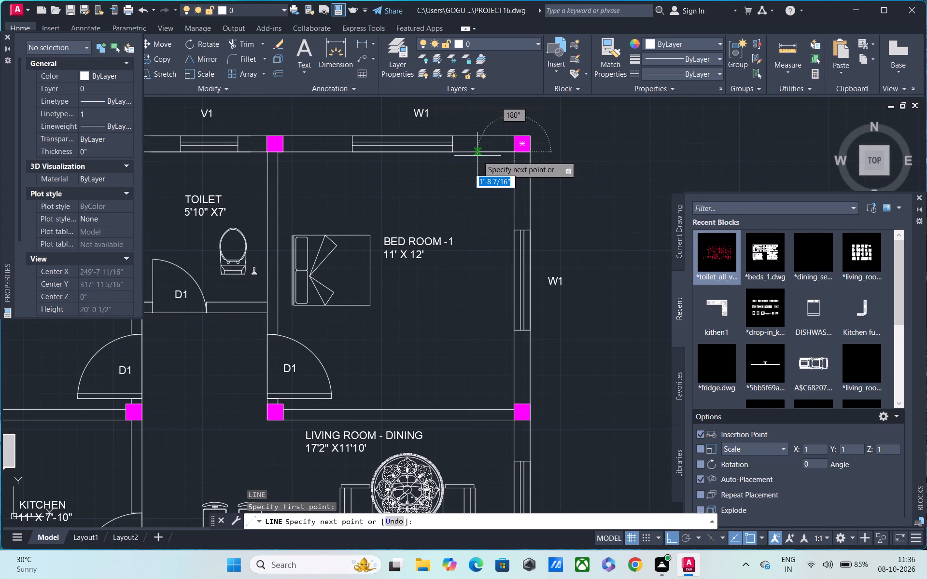
click(477, 156)
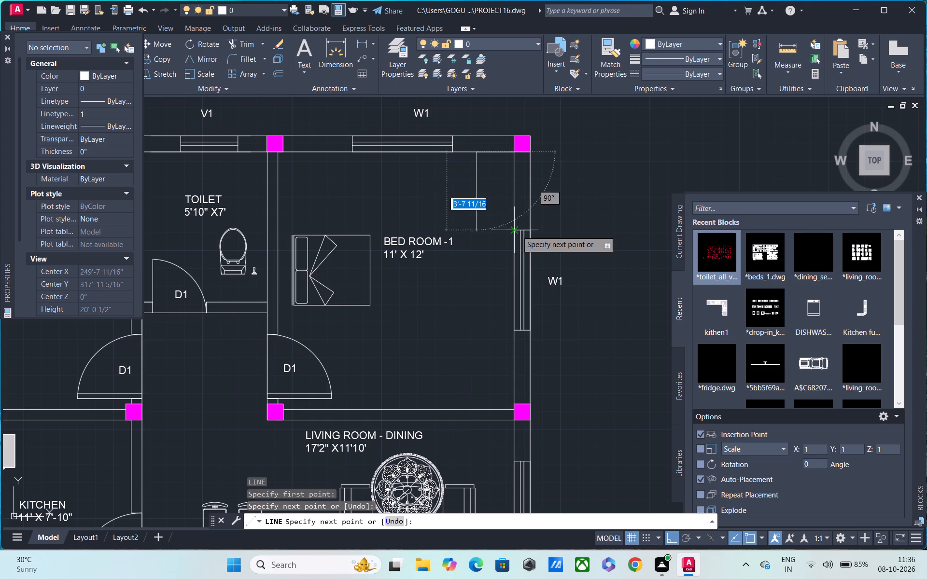
click(483, 231)
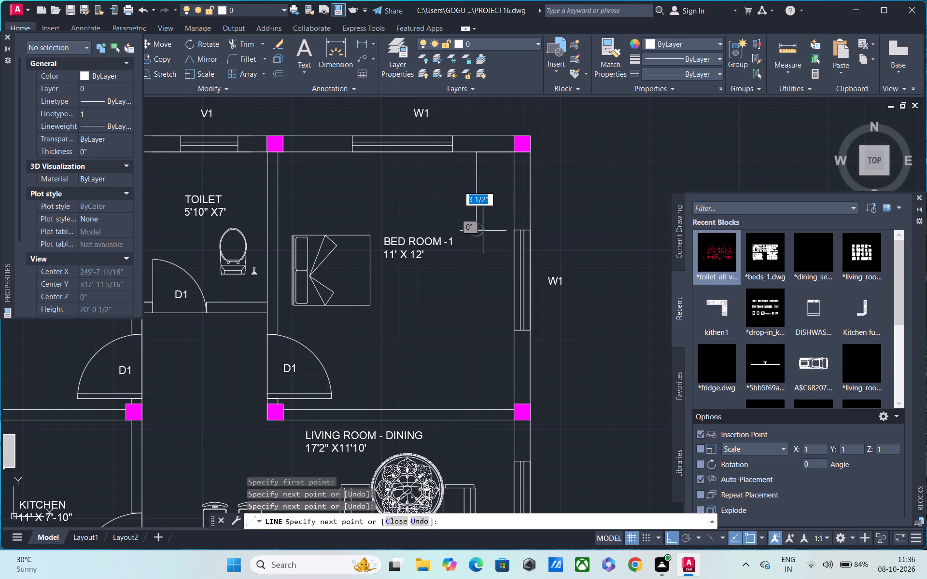
click(516, 229)
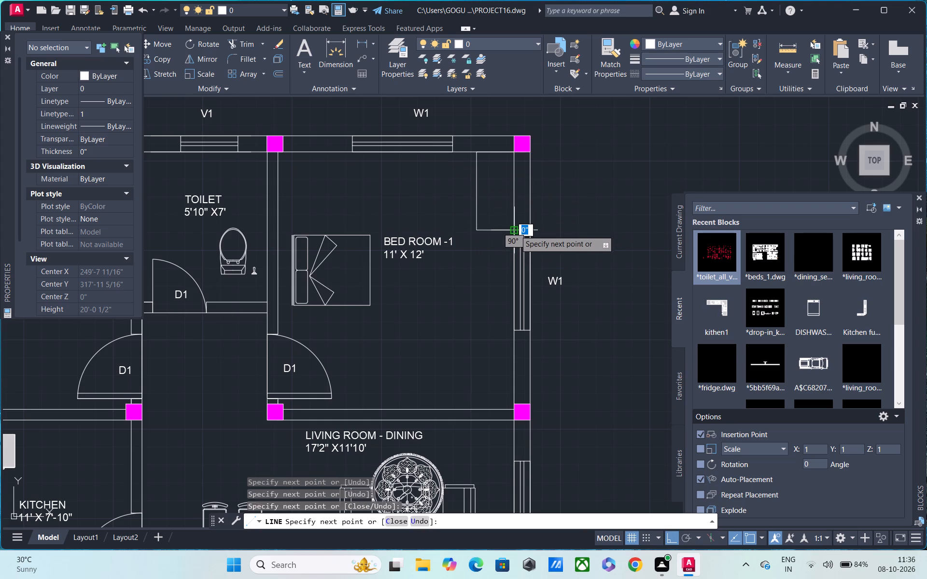
key(Escape)
Draw a line outline about 1'-7" deep in the living room's northeast corner, from the north wall across to the east wall.
middle_drag(476, 291, 475, 184)
scroll(475, 184, down, 2)
middle_drag(473, 208, 455, 171)
middle_drag(457, 225, 449, 186)
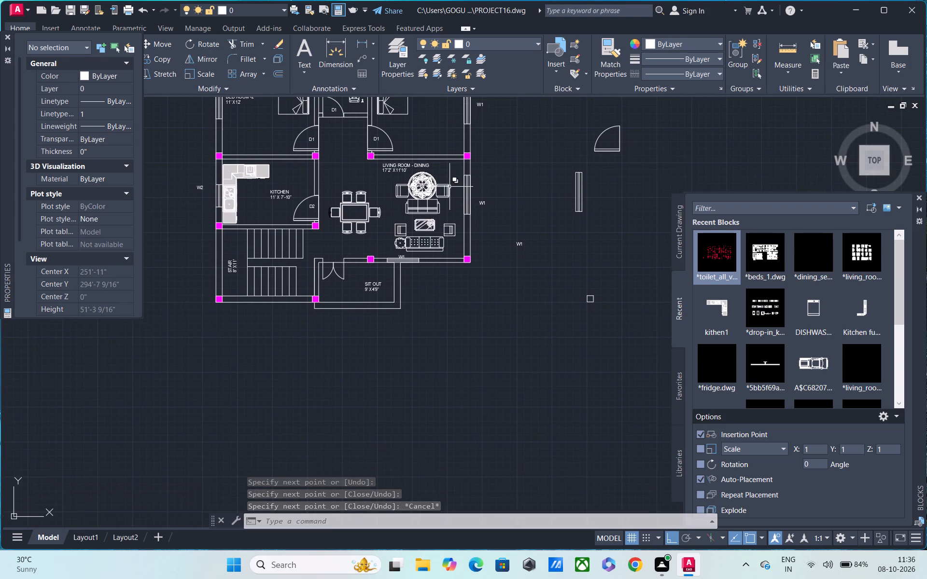
scroll(449, 187, up, 2)
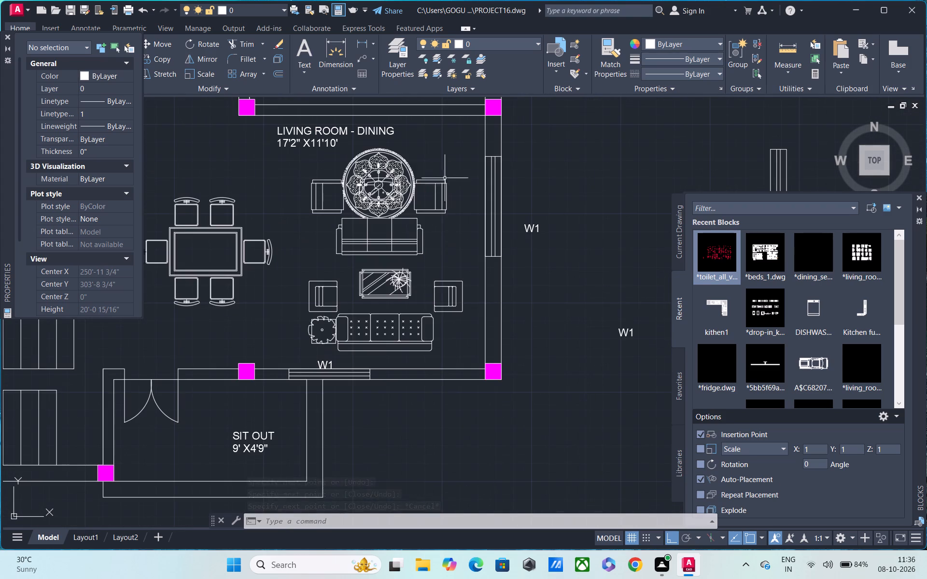
text(L)
key(space)
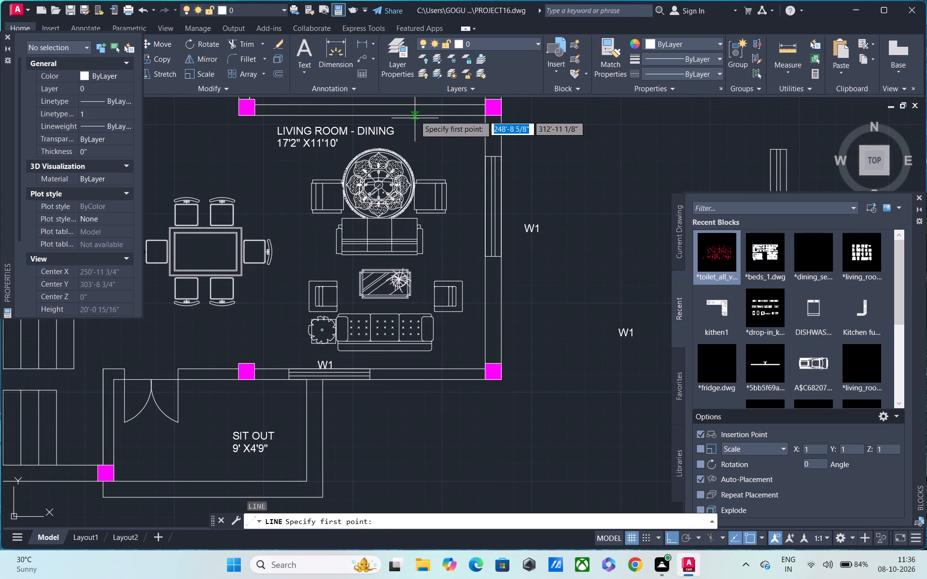
click(415, 115)
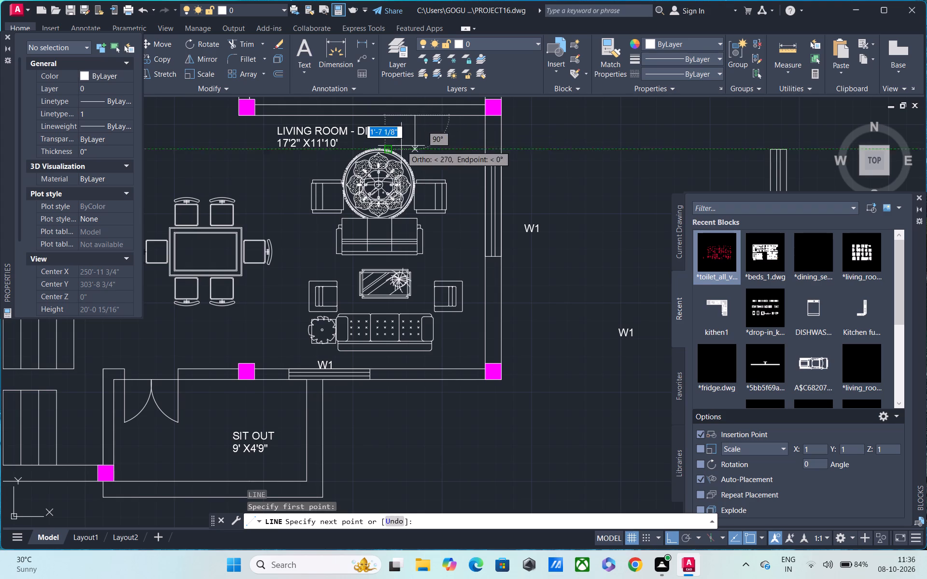
click(415, 145)
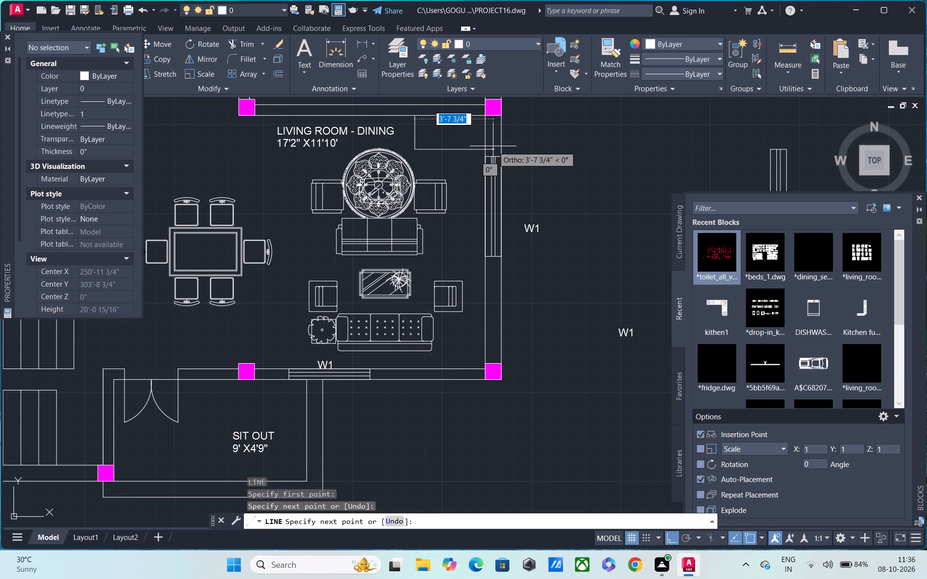
click(487, 146)
key(Escape)
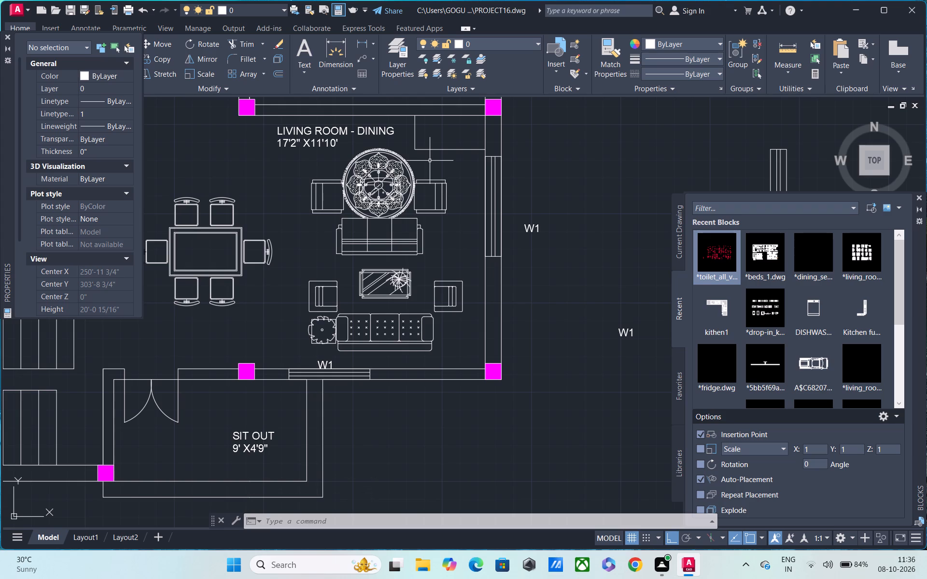
Copy the toilet's room label into the new outline in the living room's northeast corner, with Ortho off.
middle_drag(430, 161, 429, 167)
middle_drag(429, 167, 427, 238)
scroll(322, 206, up, 1)
middle_drag(322, 206, 407, 264)
scroll(322, 207, down, 1)
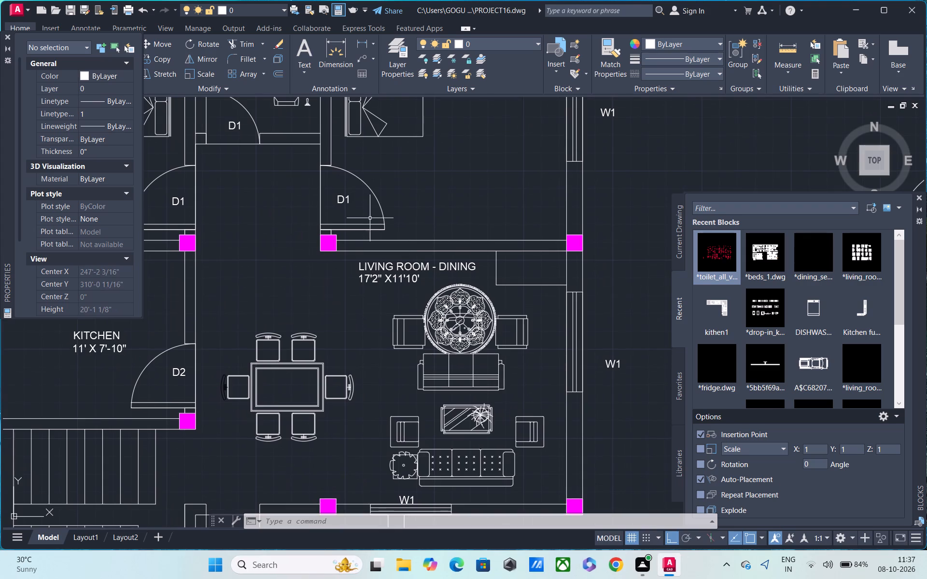
scroll(341, 165, down, 1)
middle_drag(353, 182, 367, 249)
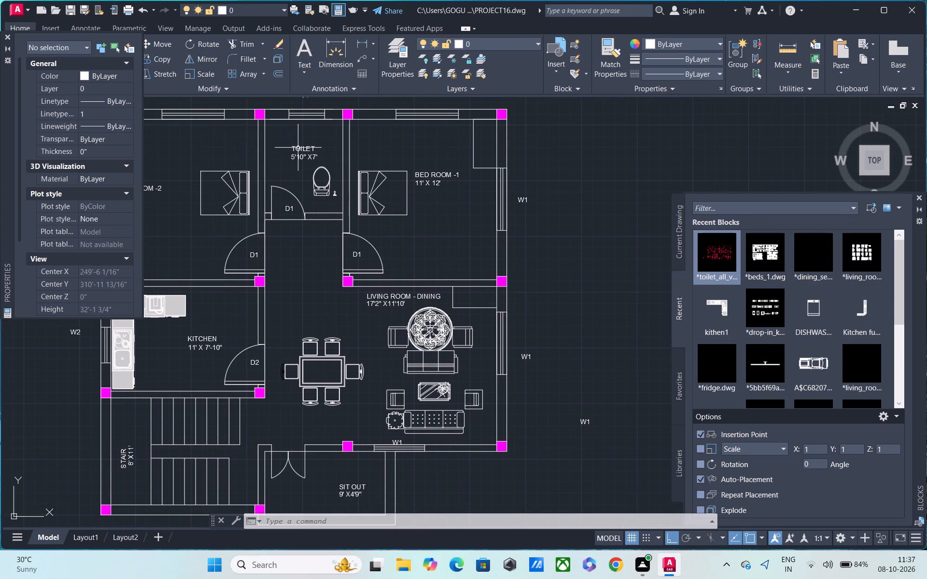
click(298, 148)
text(CO)
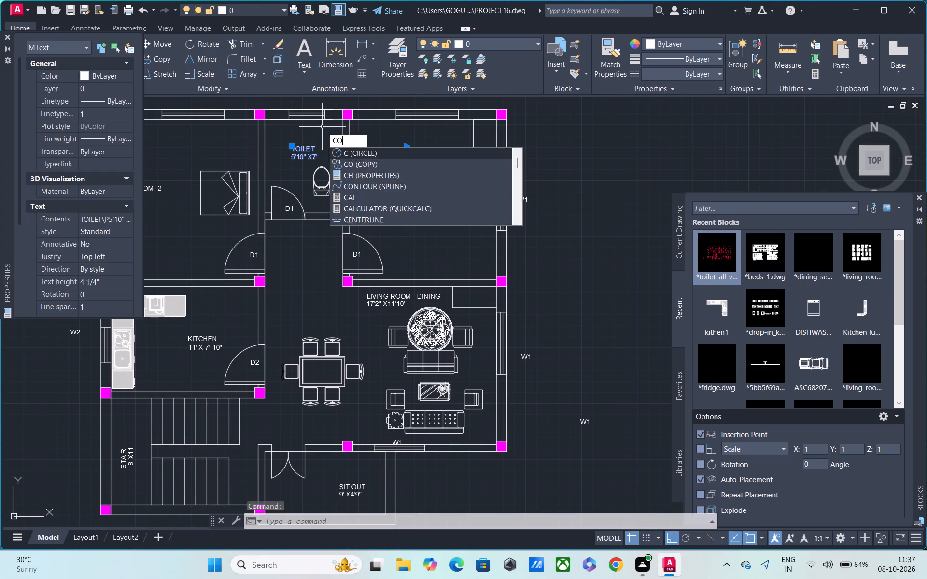
key(space)
click(310, 151)
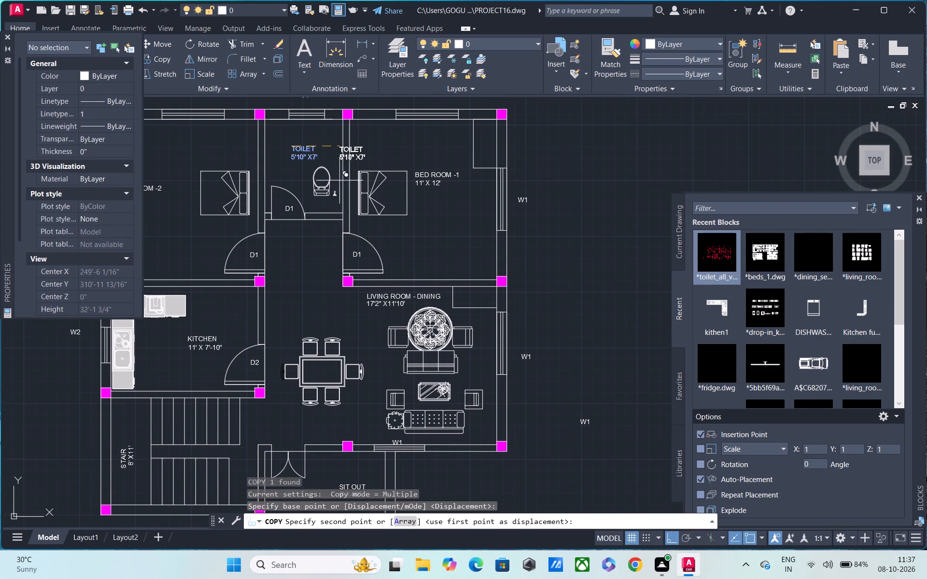
middle_drag(453, 232, 442, 195)
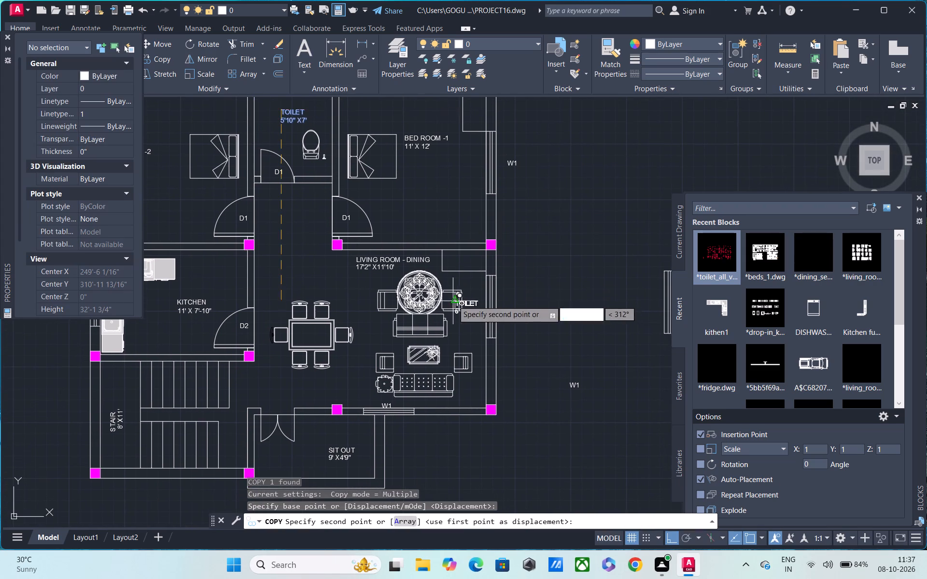
scroll(453, 296, up, 1)
key(F8)
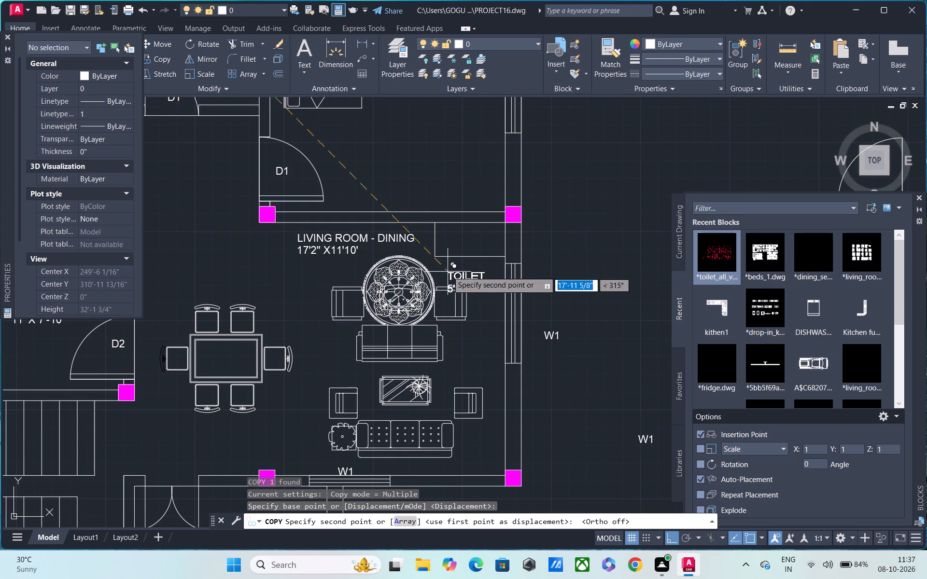
click(453, 229)
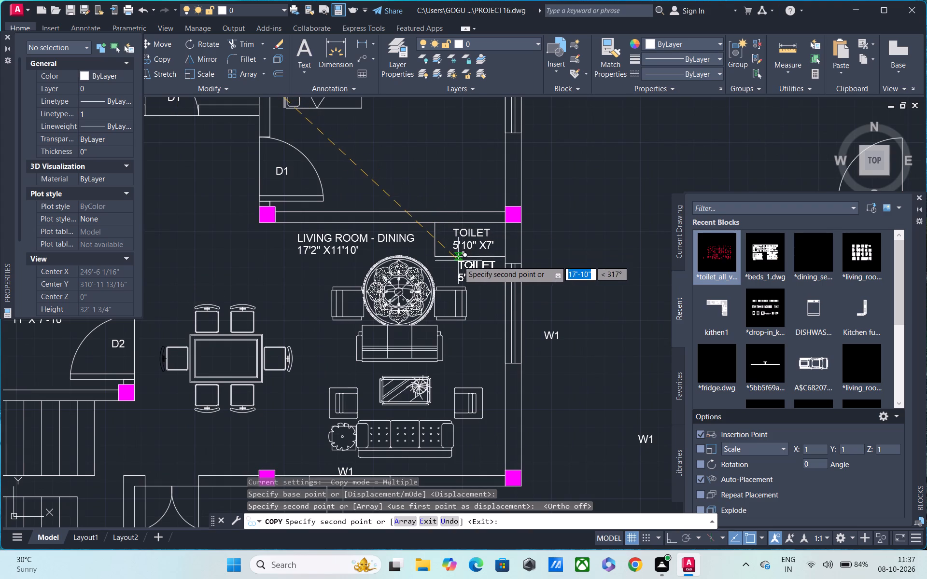
key(Escape)
Replace the copied label's text with WARDRODE.
double_click(467, 238)
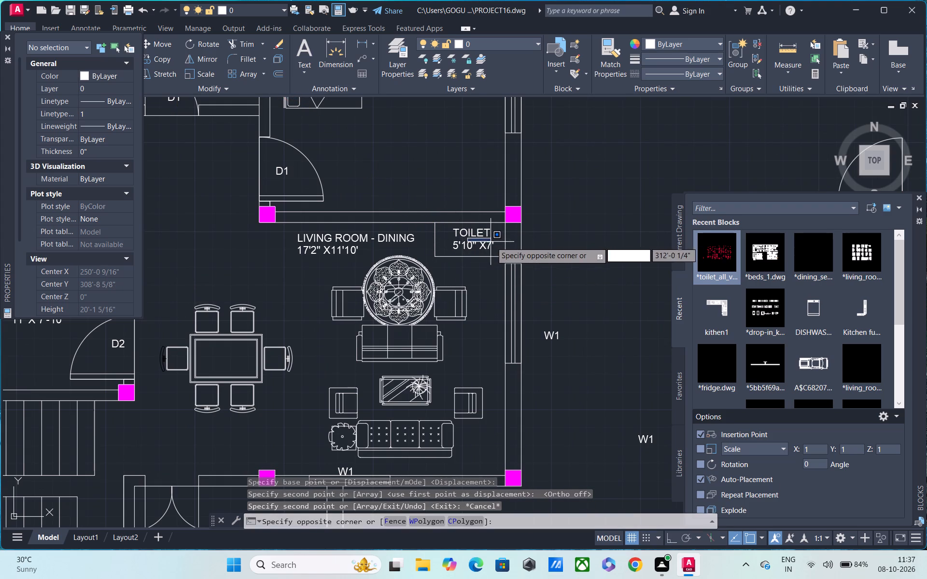
double_click(471, 235)
double_click(483, 234)
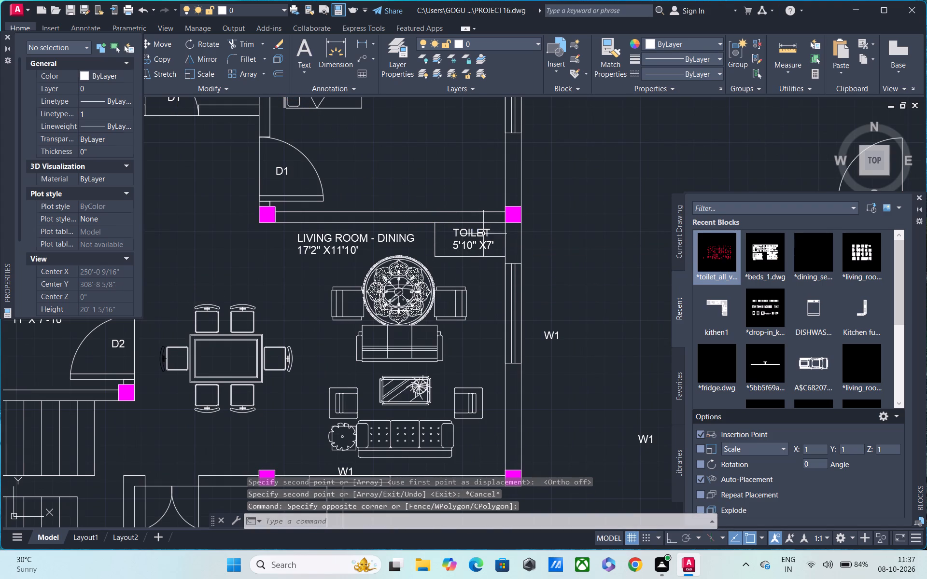
click(495, 248)
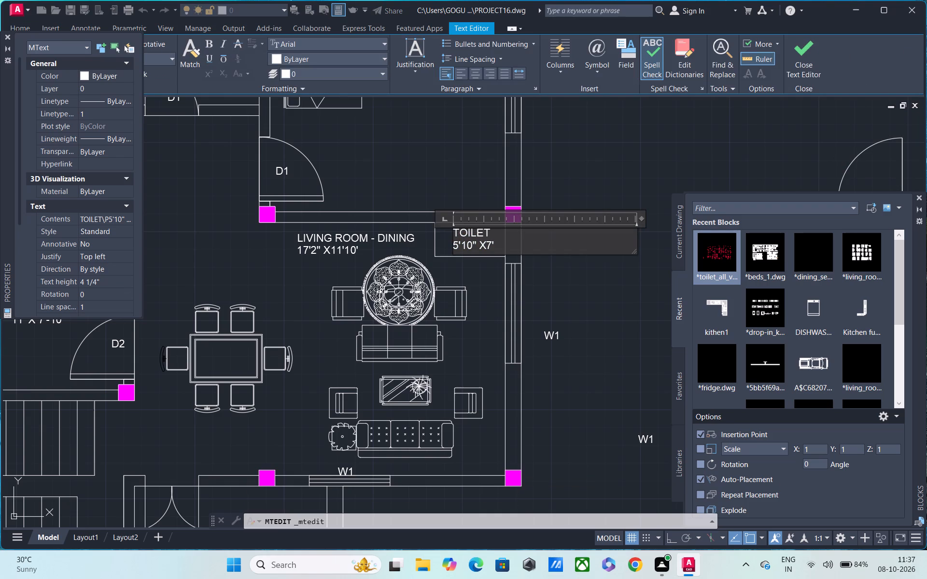
key(BackSpace)
key(BackSpace)
key(BackSpace)
key(BackSpace)
key(BackSpace)
key(BackSpace)
key(BackSpace)
key(BackSpace)
key(BackSpace)
key(BackSpace)
key(BackSpace)
key(BackSpace)
key(BackSpace)
key(BackSpace)
key(BackSpace)
key(BackSpace)
key(BackSpace)
key(BackSpace)
key(BackSpace)
key(BackSpace)
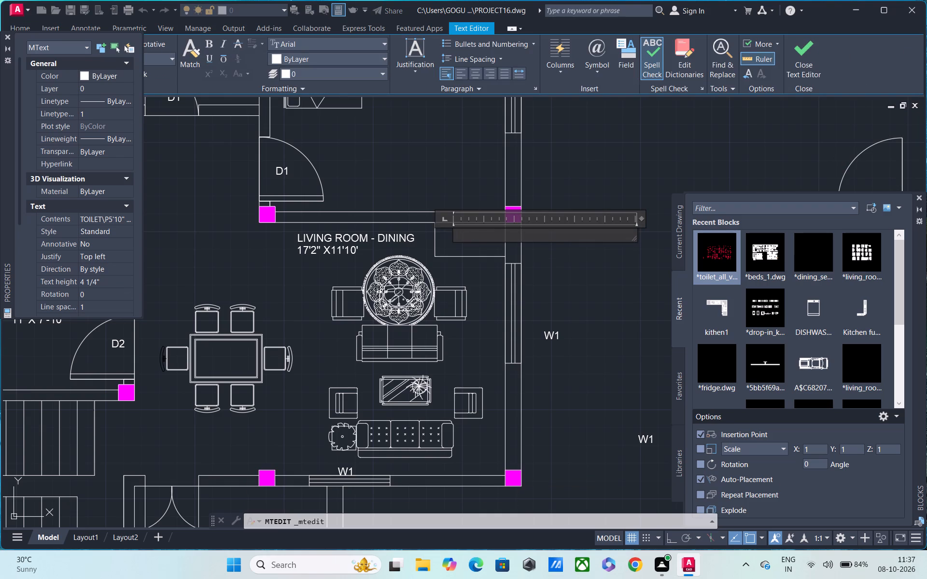
text(WARD)
text(RO)
text(DE)
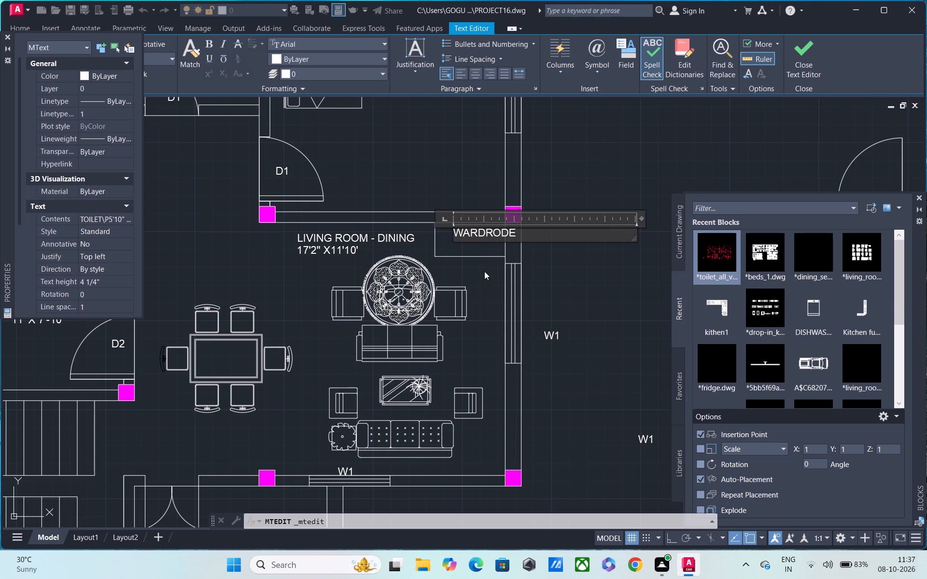
click(484, 272)
Move the WARDRODE label slightly west so it sits within the living room's corner outline.
click(476, 236)
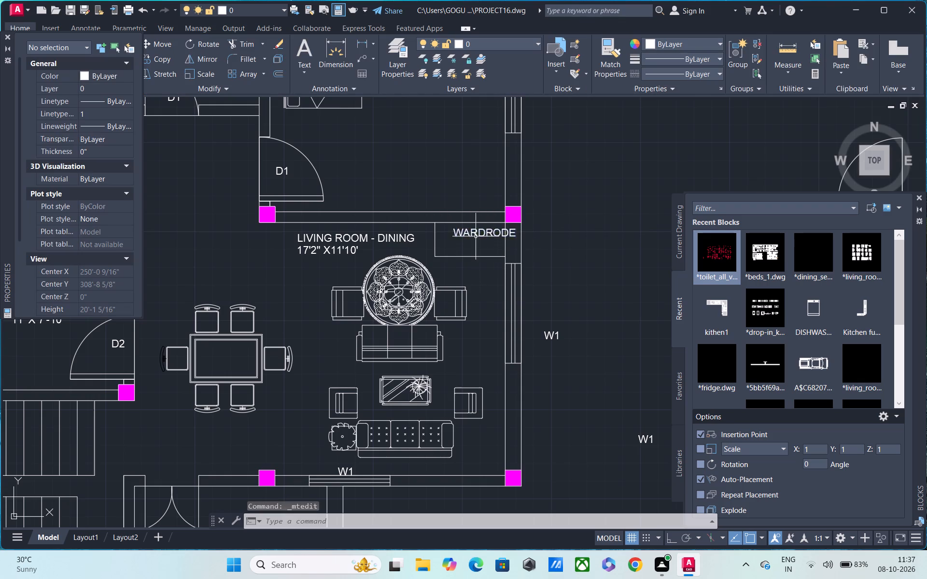
text(M)
key(space)
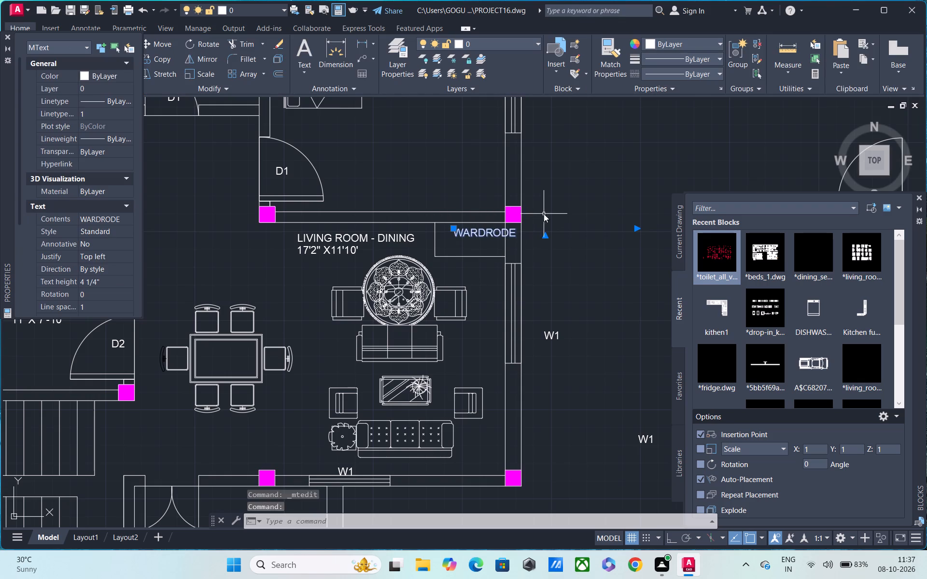
click(452, 238)
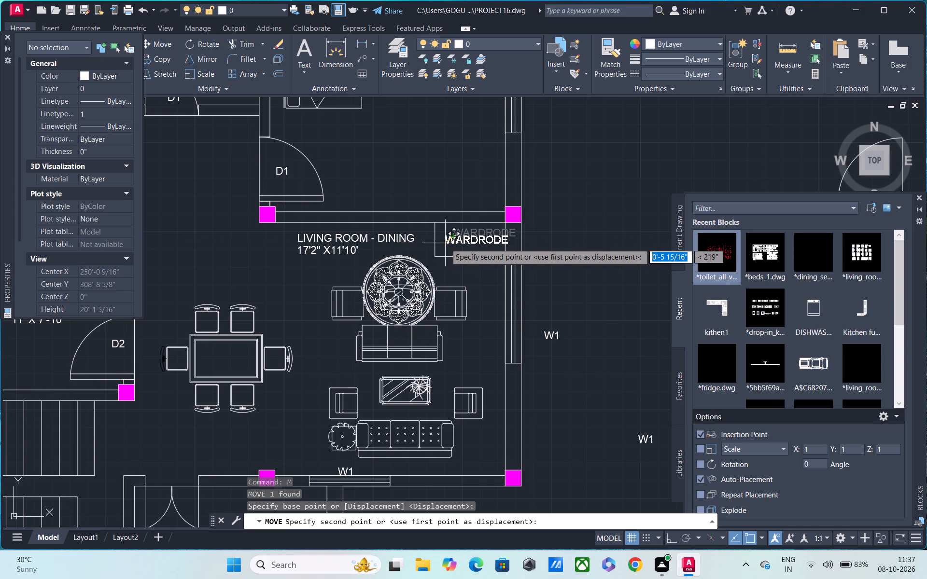
click(439, 245)
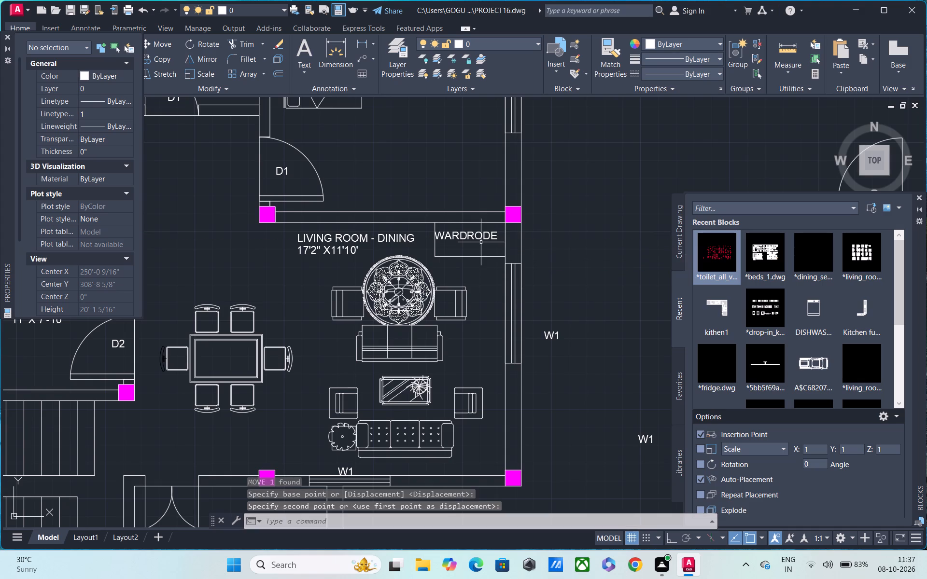
middle_drag(481, 241, 487, 280)
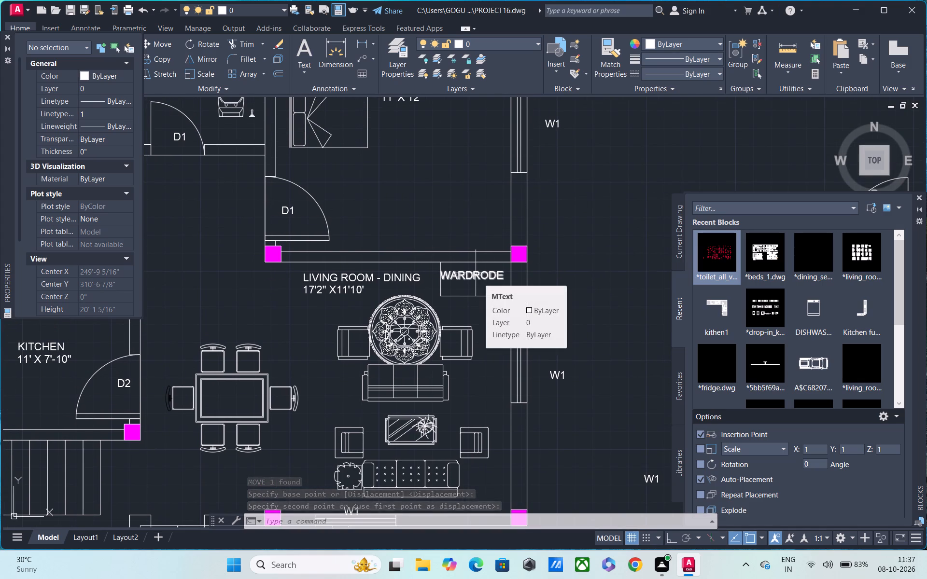
Copy the living room's WARDRODE label to the empty area outside the house, east of Bedroom 1.
scroll(459, 268, down, 1)
middle_drag(428, 231, 439, 262)
scroll(439, 262, up, 3)
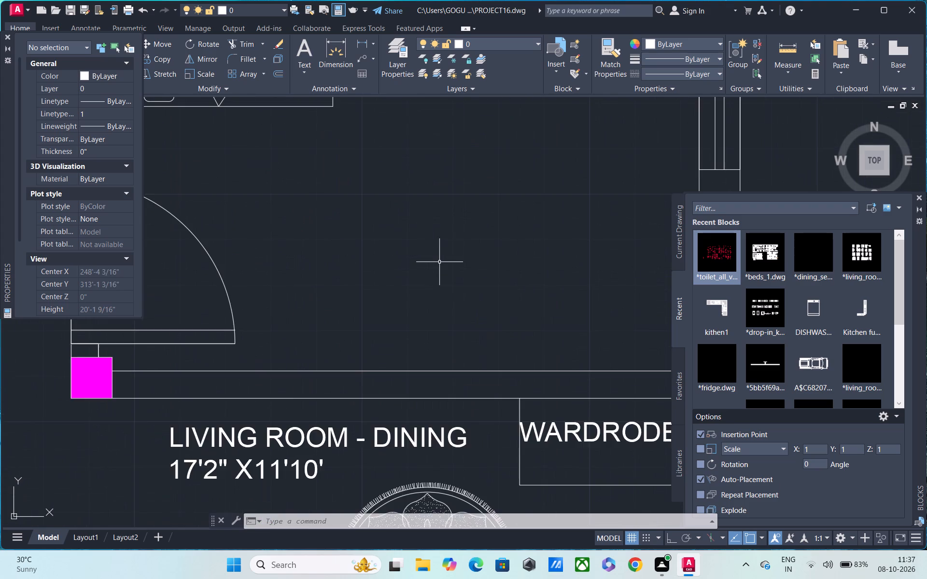
scroll(451, 275, down, 1)
middle_drag(451, 275, 406, 203)
click(483, 299)
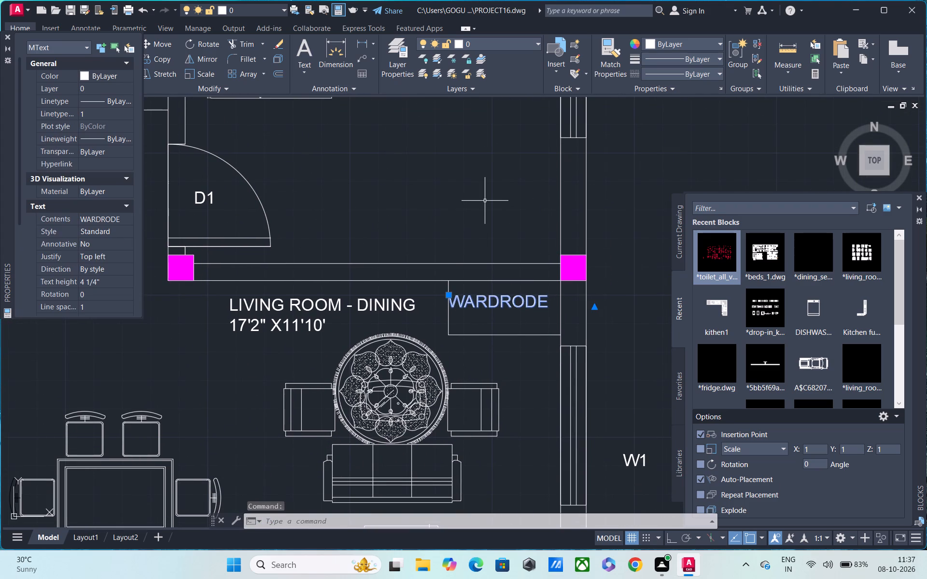
text(CO)
key(space)
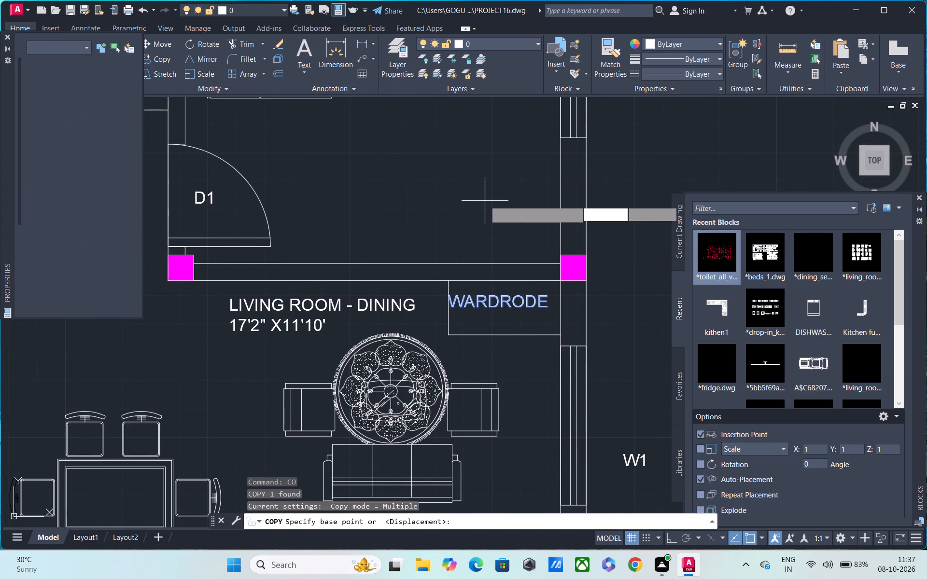
click(496, 298)
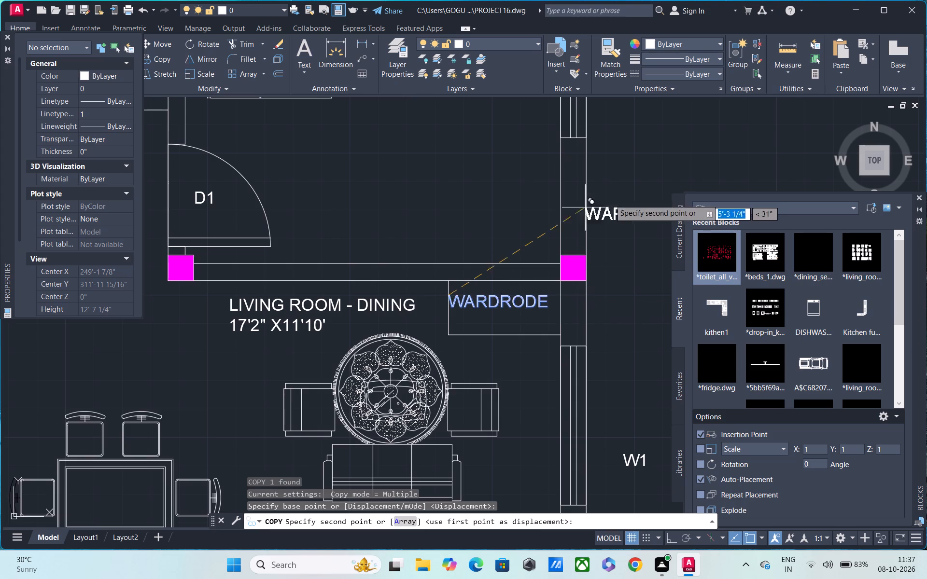
middle_drag(610, 199, 368, 261)
scroll(368, 261, down, 1)
middle_drag(438, 209, 456, 289)
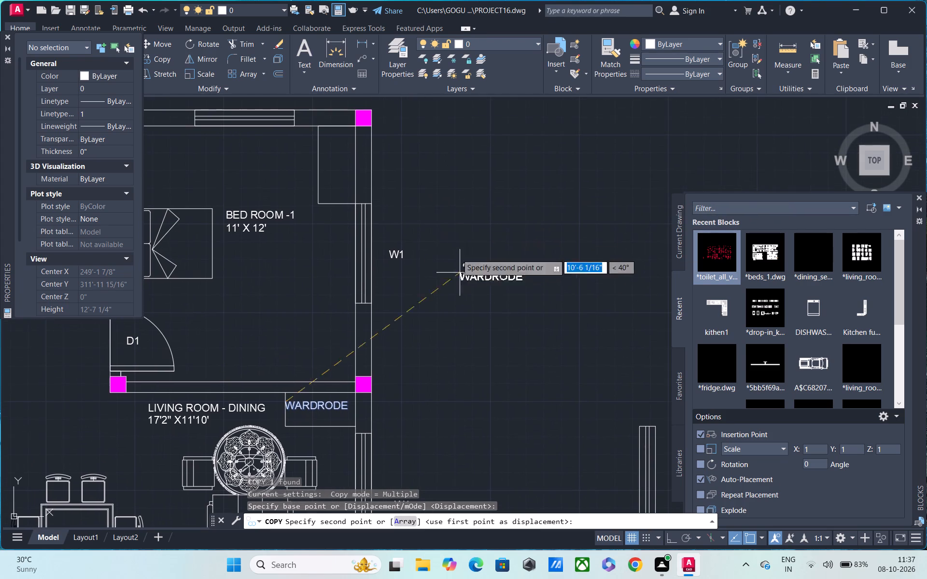
click(461, 168)
key(Escape)
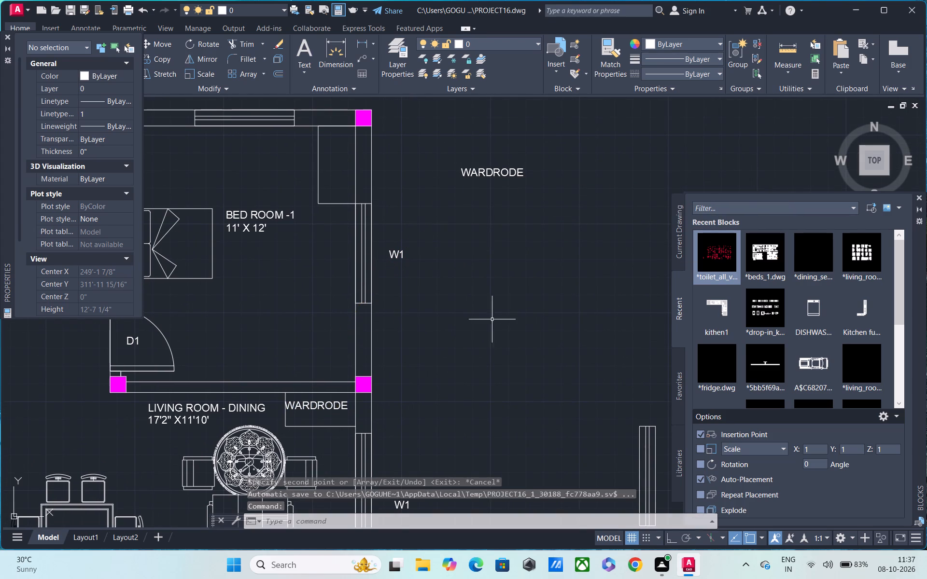
key(Escape)
Rotate the copied WARDRODE label outside the east wall to 90 degrees about its start point, with Ortho on.
click(439, 140)
click(614, 240)
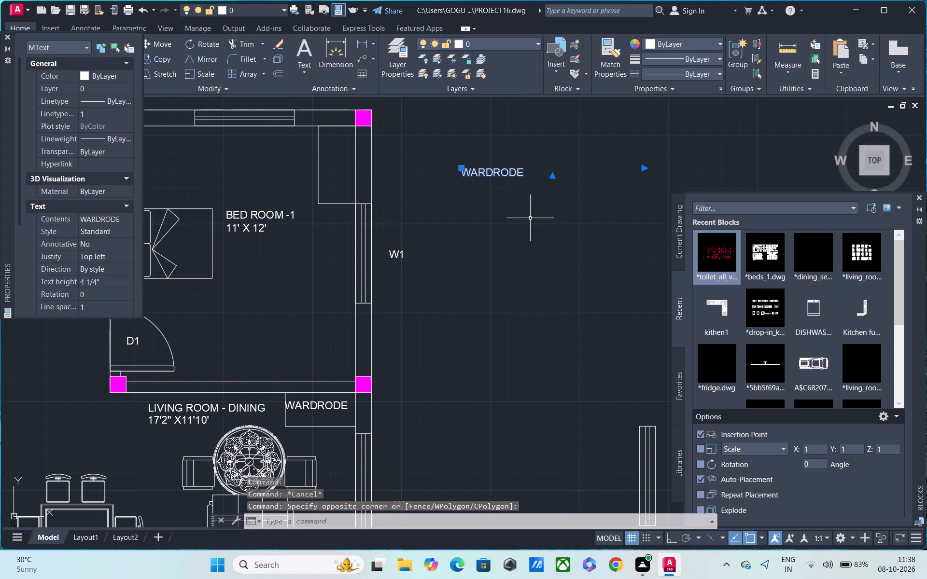
text(RO)
key(space)
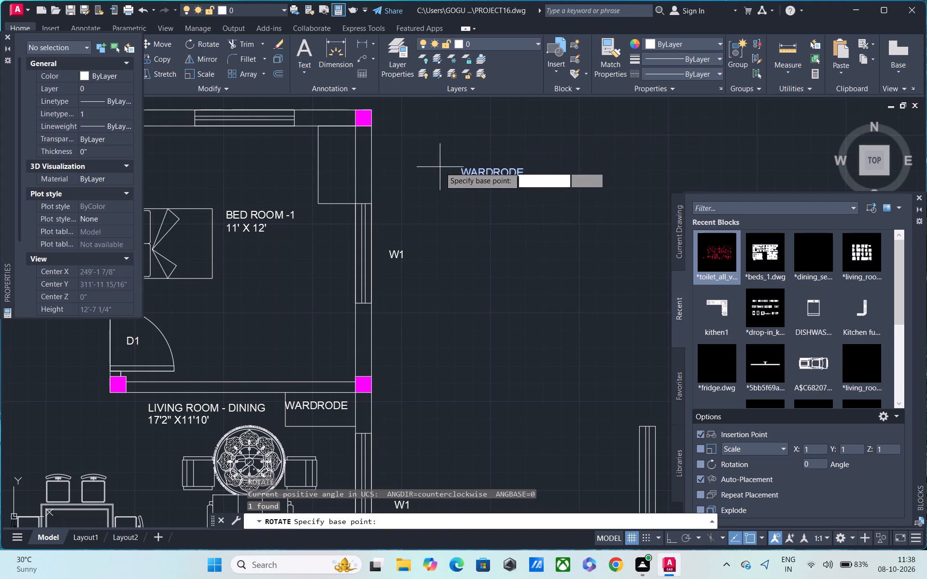
click(472, 170)
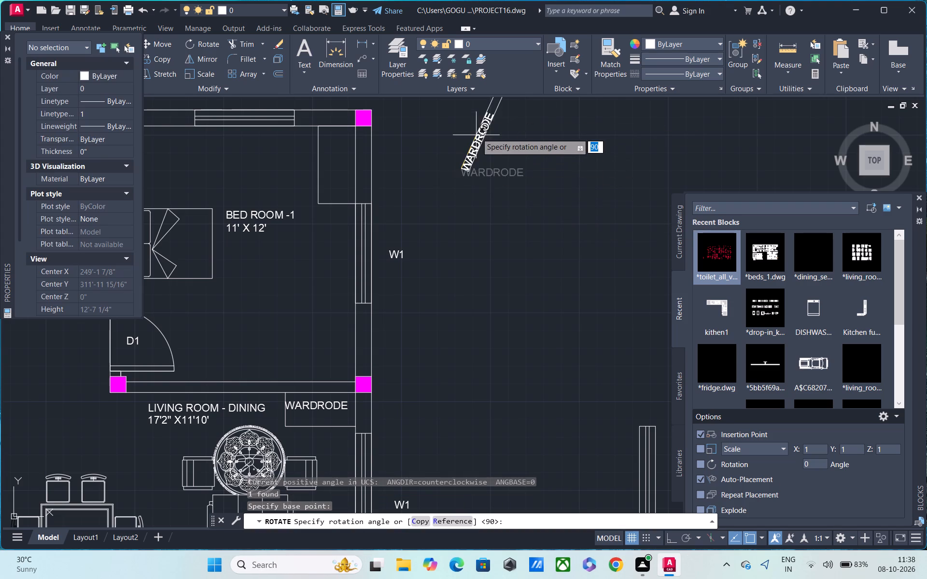
middle_drag(470, 125, 471, 193)
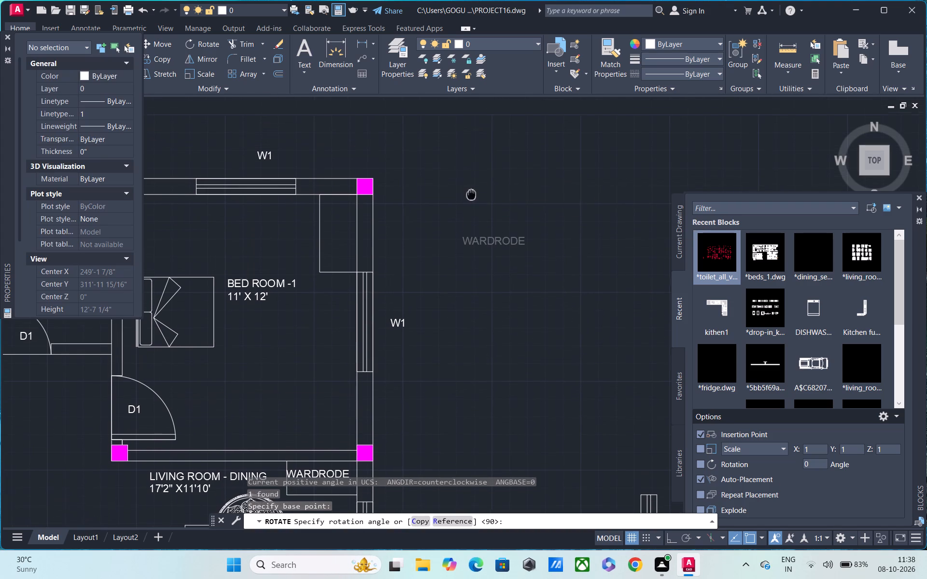
key(F8)
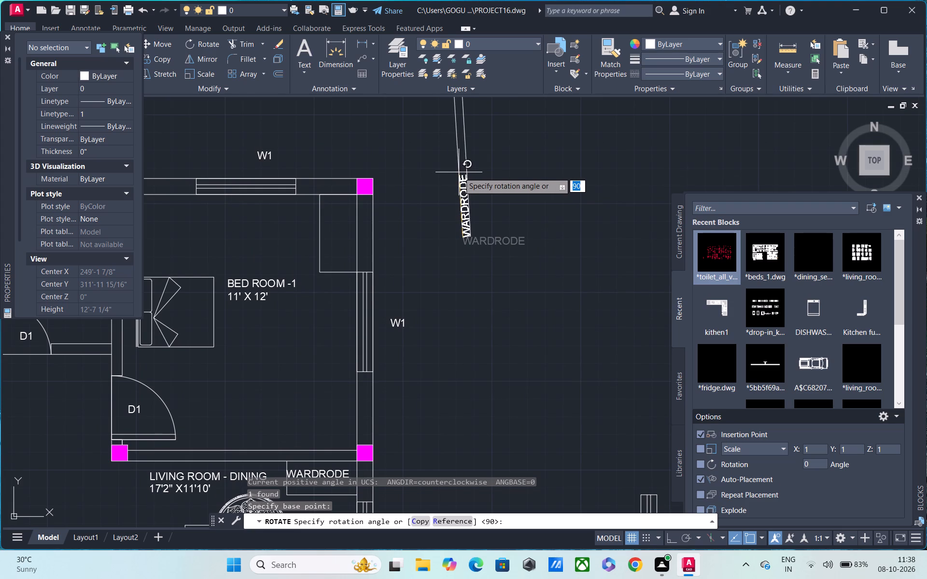
click(462, 172)
key(Escape)
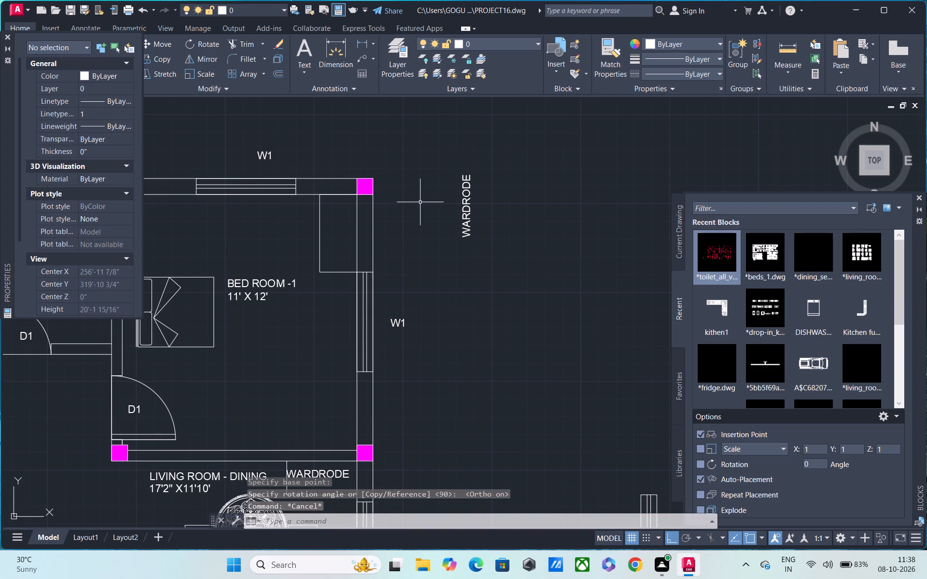
Move the rotated WARDRODE label into the wardrobe outline in Bedroom 1's northeast corner, with Ortho off.
drag(434, 161, 438, 162)
click(516, 263)
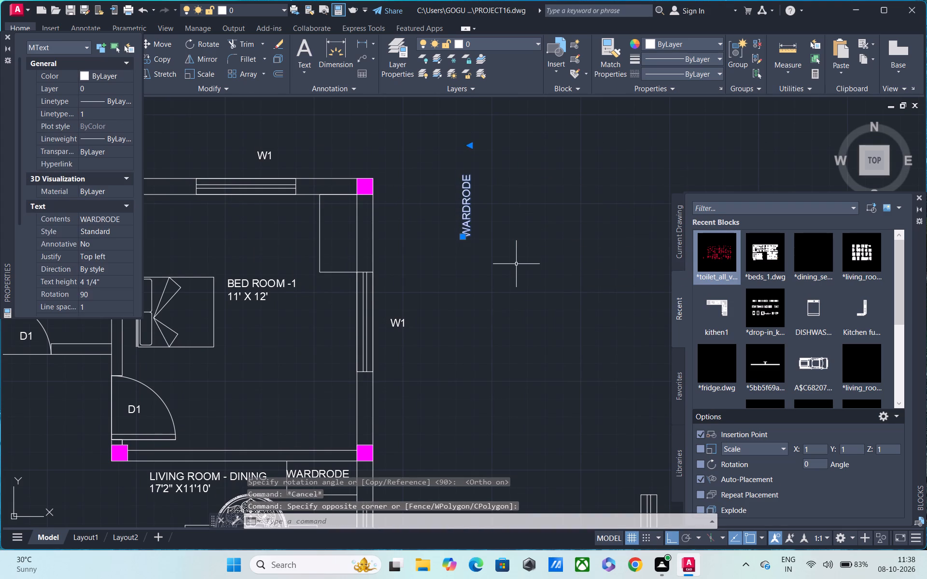
text(M)
key(space)
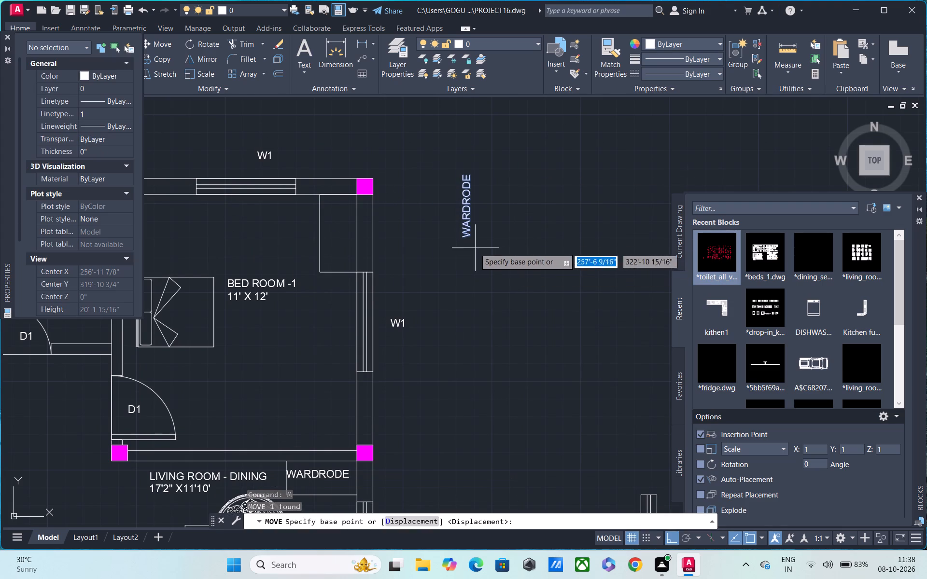
click(462, 238)
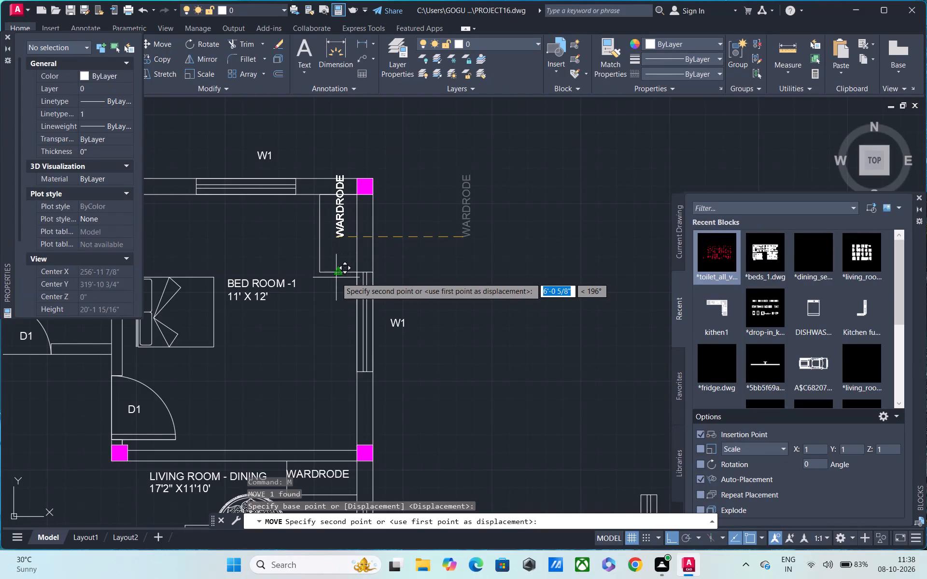
key(F8)
scroll(335, 275, up, 1)
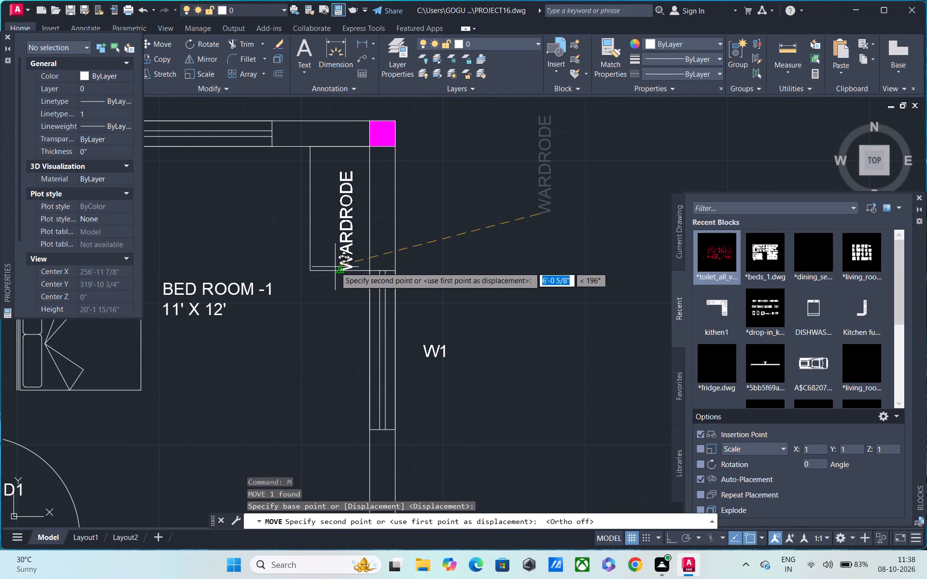
click(335, 260)
scroll(321, 277, down, 2)
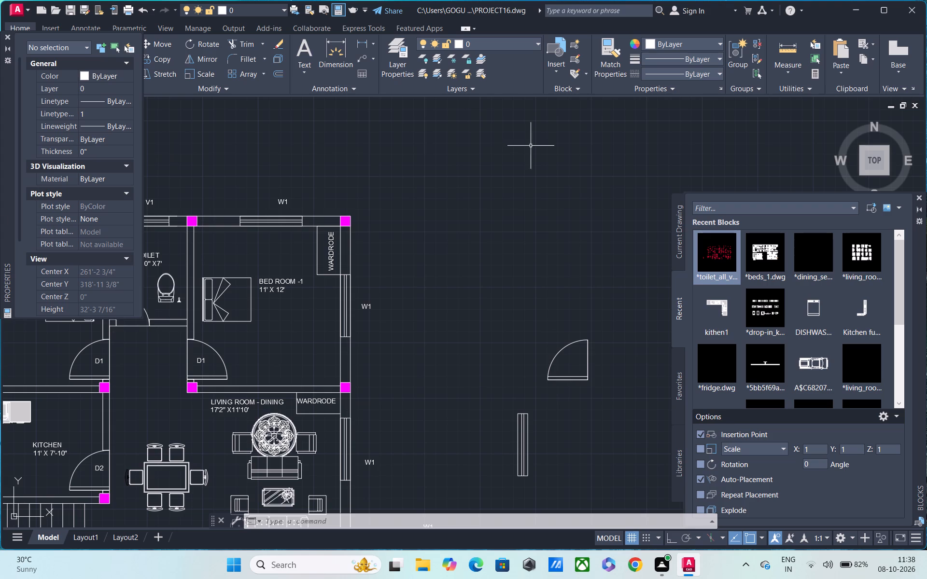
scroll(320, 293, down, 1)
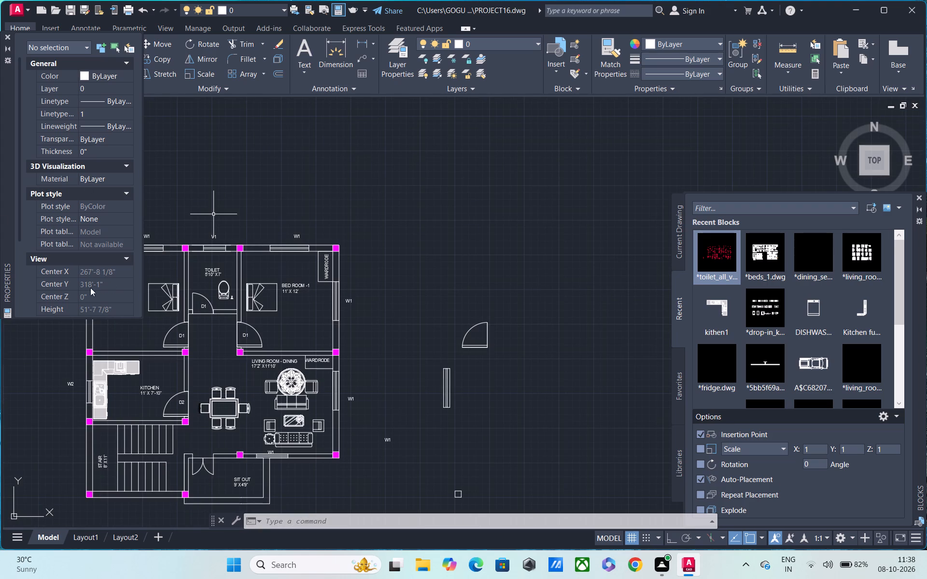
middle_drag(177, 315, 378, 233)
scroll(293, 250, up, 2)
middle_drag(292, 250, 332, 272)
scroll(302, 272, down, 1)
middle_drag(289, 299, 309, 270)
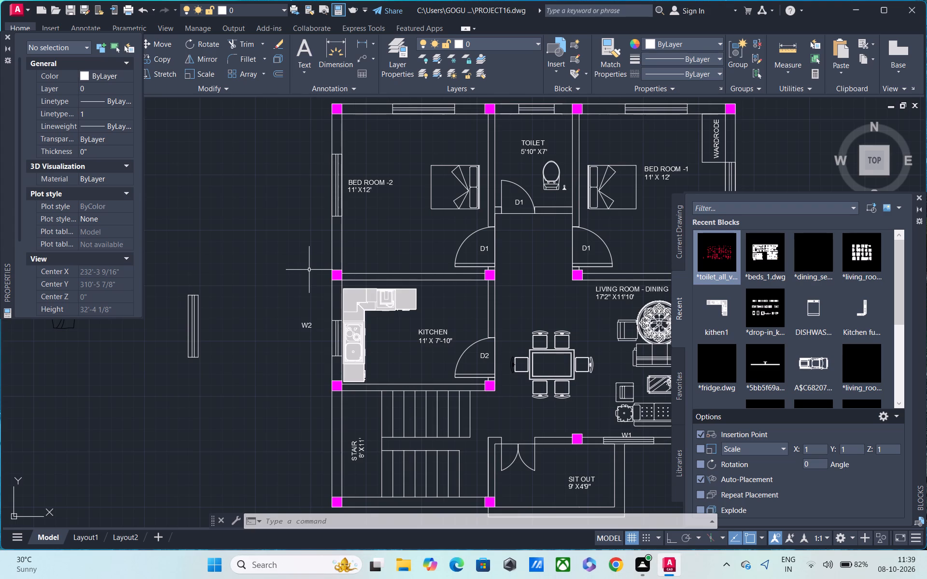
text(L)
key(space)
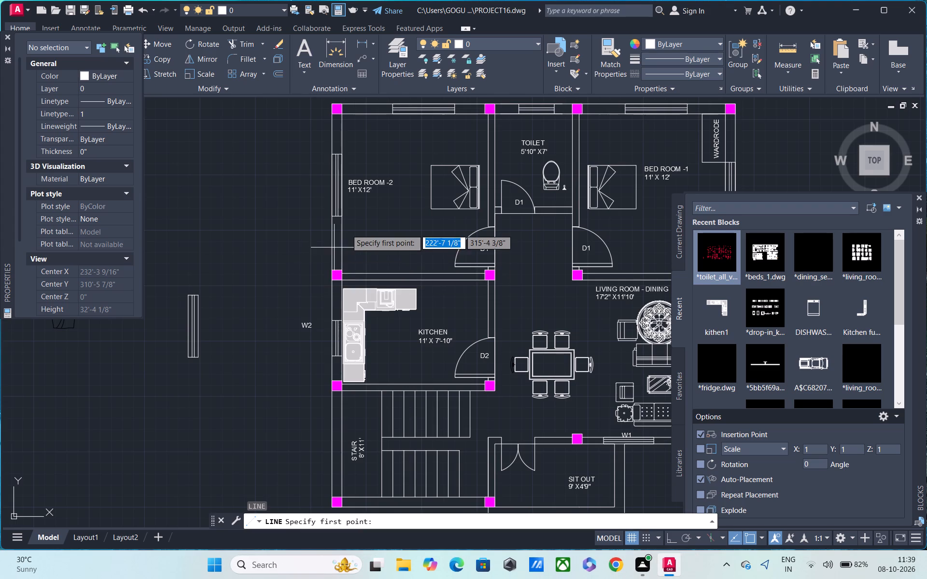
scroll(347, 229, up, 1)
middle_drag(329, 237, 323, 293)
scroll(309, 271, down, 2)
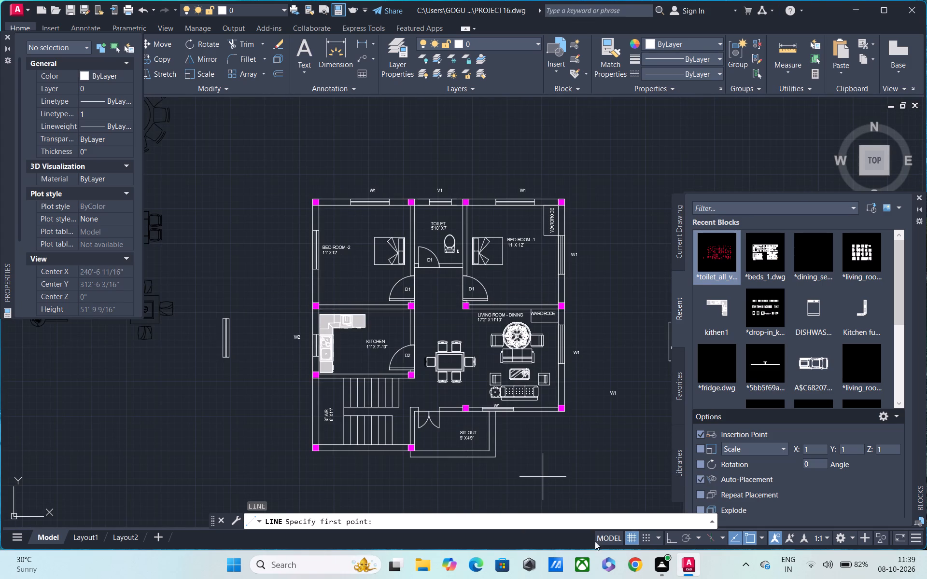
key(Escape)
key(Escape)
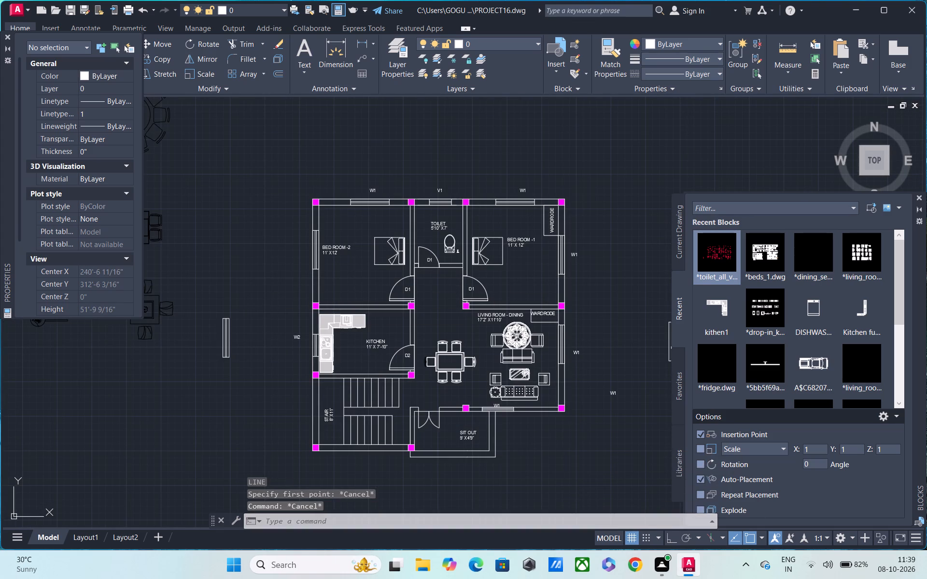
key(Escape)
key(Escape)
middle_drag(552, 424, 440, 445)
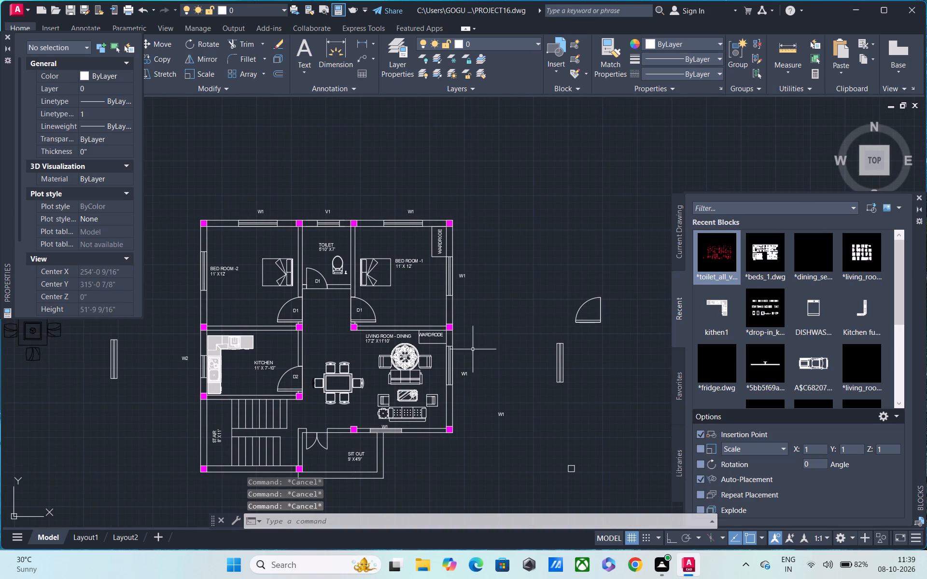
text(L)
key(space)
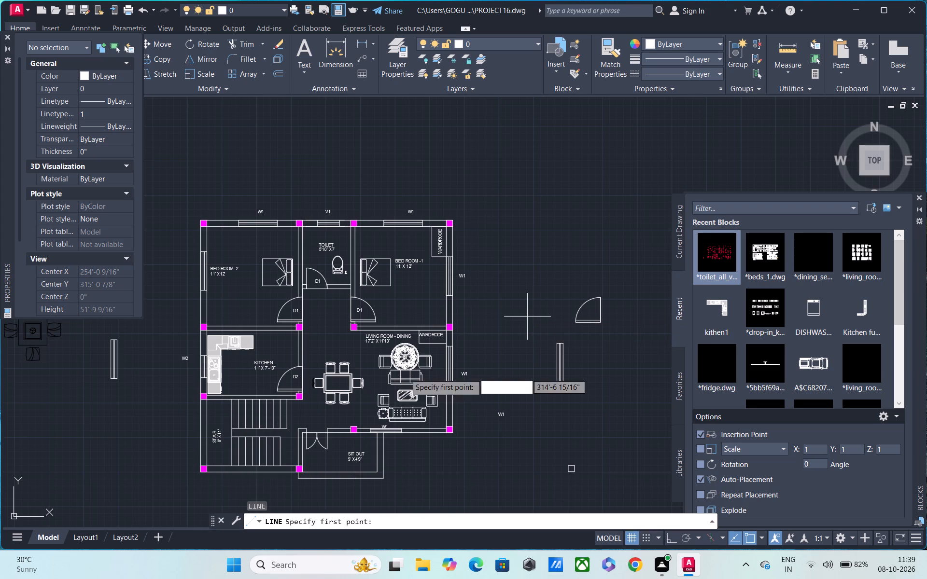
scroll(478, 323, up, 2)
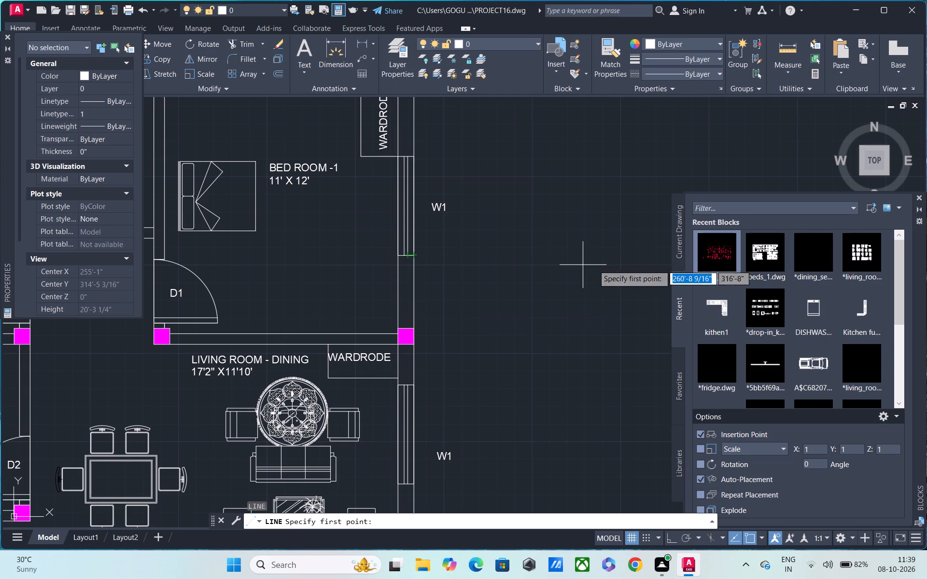
Close the Blocks palette.
click(919, 197)
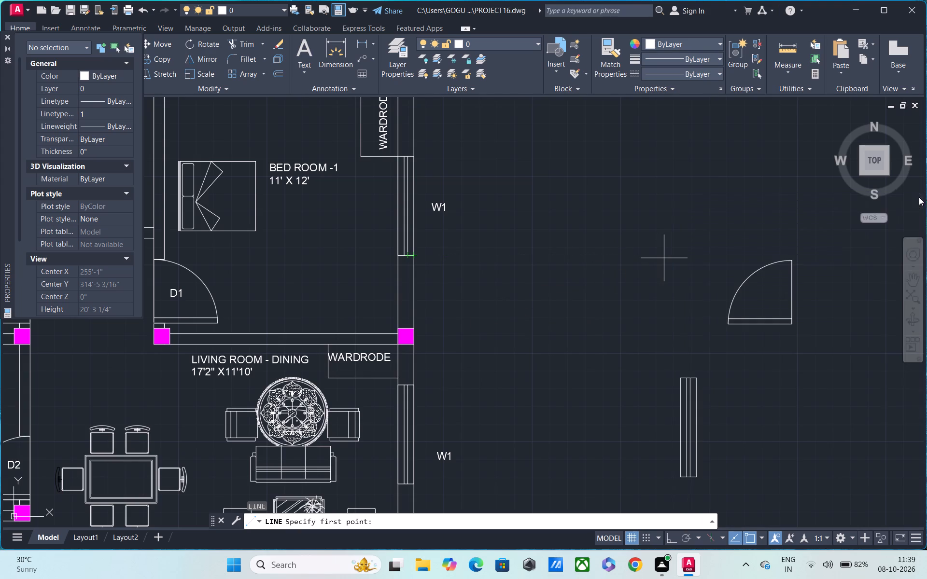
Delete the whole group of unused dining-set blocks lying west of the house plan.
scroll(644, 243, down, 2)
middle_drag(647, 251, 741, 293)
scroll(741, 293, down, 4)
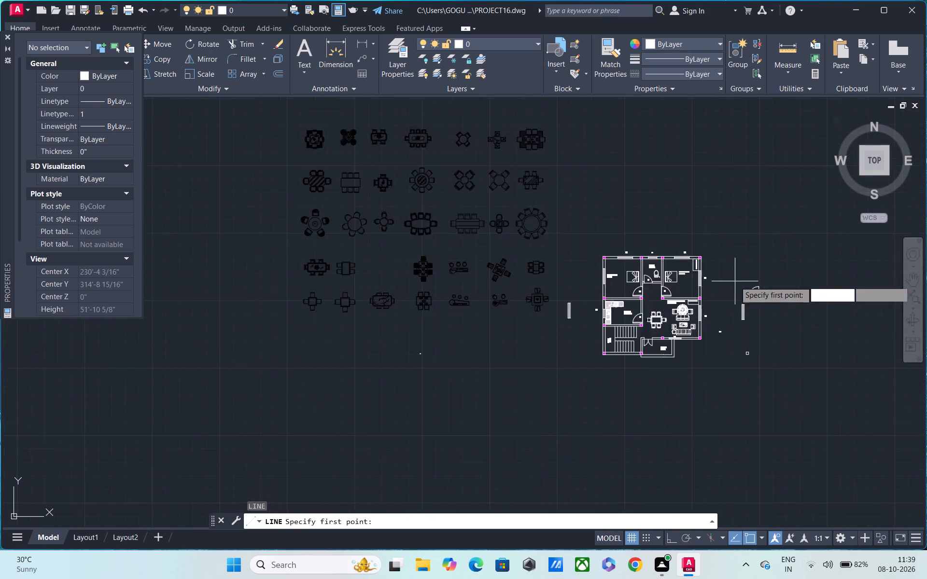
key(Escape)
drag(452, 173, 463, 177)
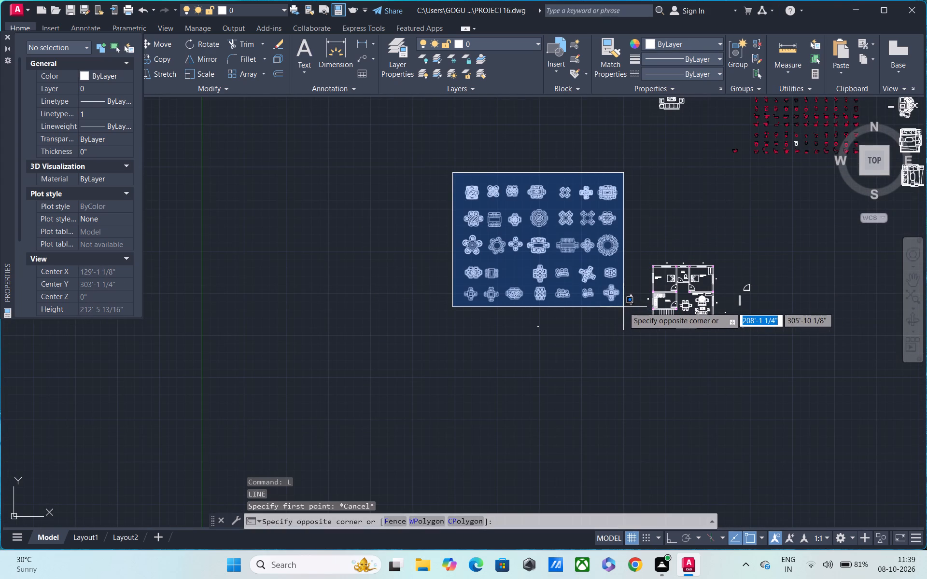
click(623, 307)
key(Delete)
Delete the spare sofa set, the toilet fixture blocks and the lower rows of living-room furniture north of the plan.
middle_drag(562, 284, 262, 368)
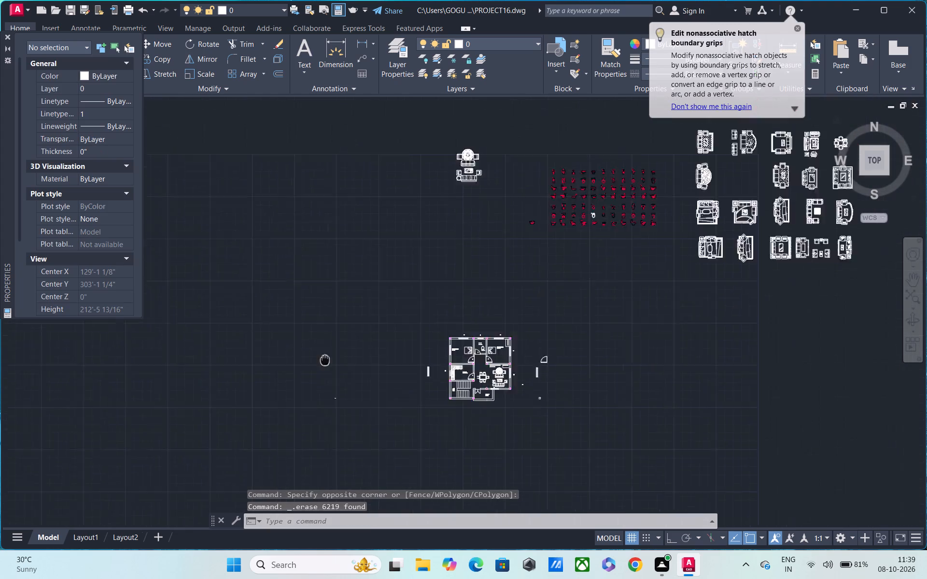
middle_drag(262, 368, 257, 369)
click(330, 160)
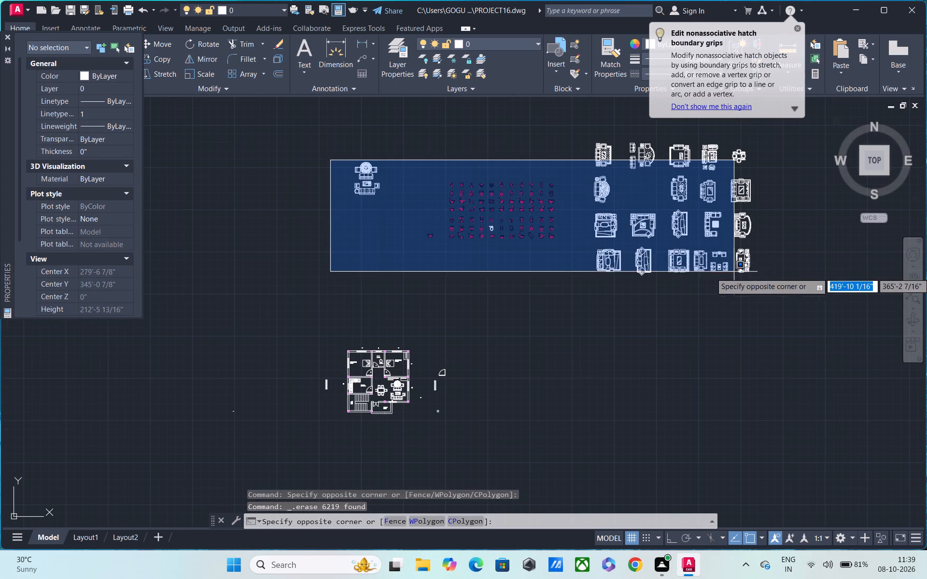
click(775, 278)
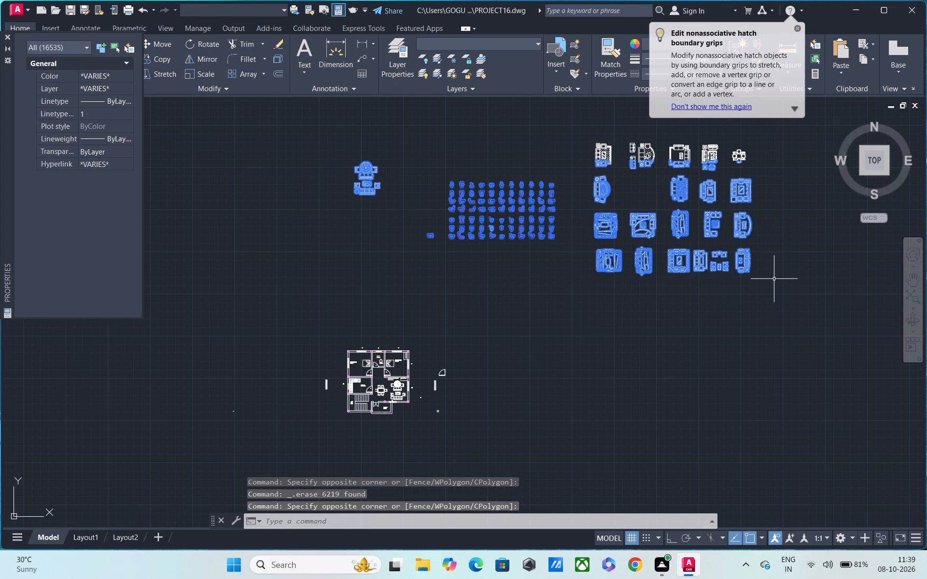
key(Delete)
Delete the remaining top row of unused living-room furniture blocks northeast of the house plan.
middle_drag(584, 272, 572, 343)
drag(515, 194, 519, 195)
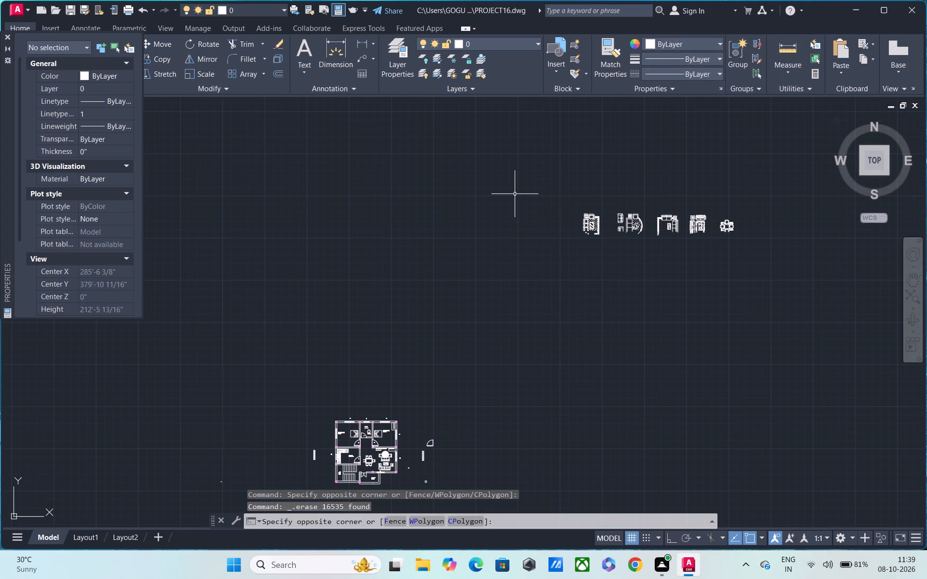
drag(519, 195, 541, 202)
click(823, 264)
key(Delete)
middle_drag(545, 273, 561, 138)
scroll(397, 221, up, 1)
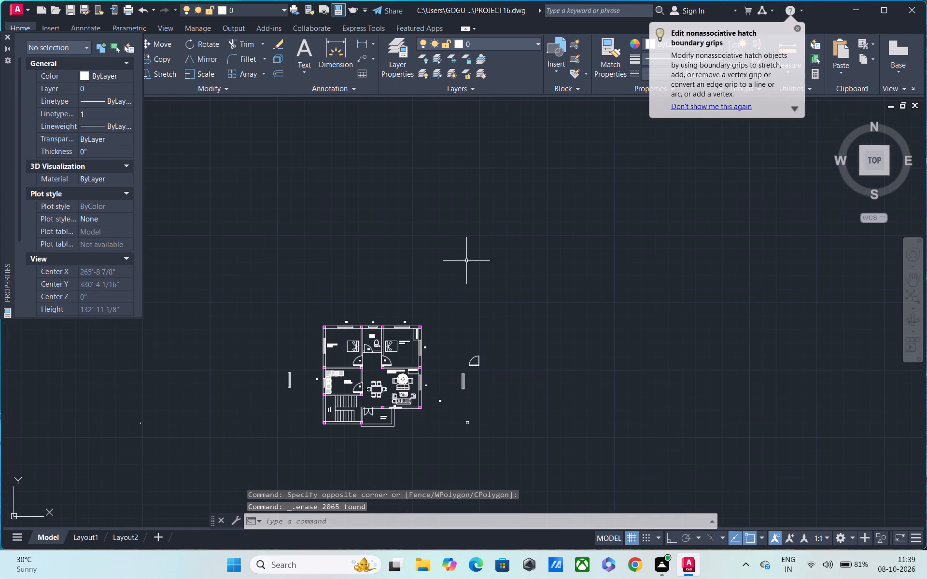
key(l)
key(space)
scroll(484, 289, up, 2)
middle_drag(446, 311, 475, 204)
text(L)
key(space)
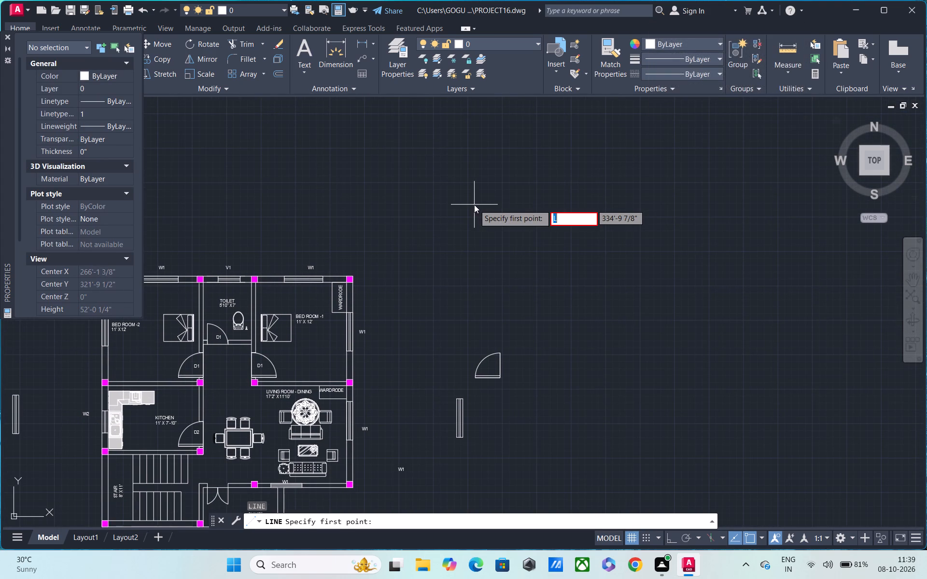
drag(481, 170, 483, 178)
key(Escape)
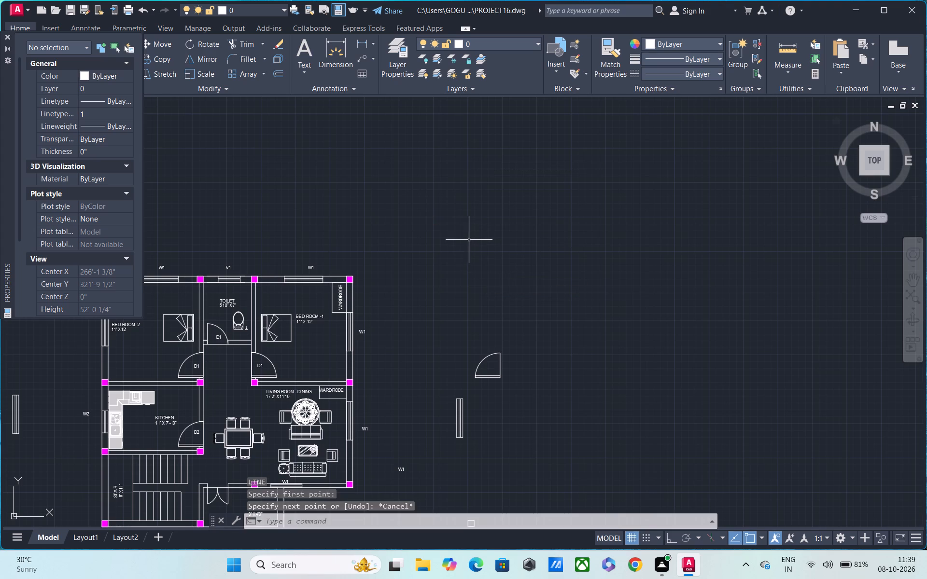
Turn on Ortho mode so that new lines stay horizontal or vertical.
click(664, 542)
text(L)
key(space)
click(539, 220)
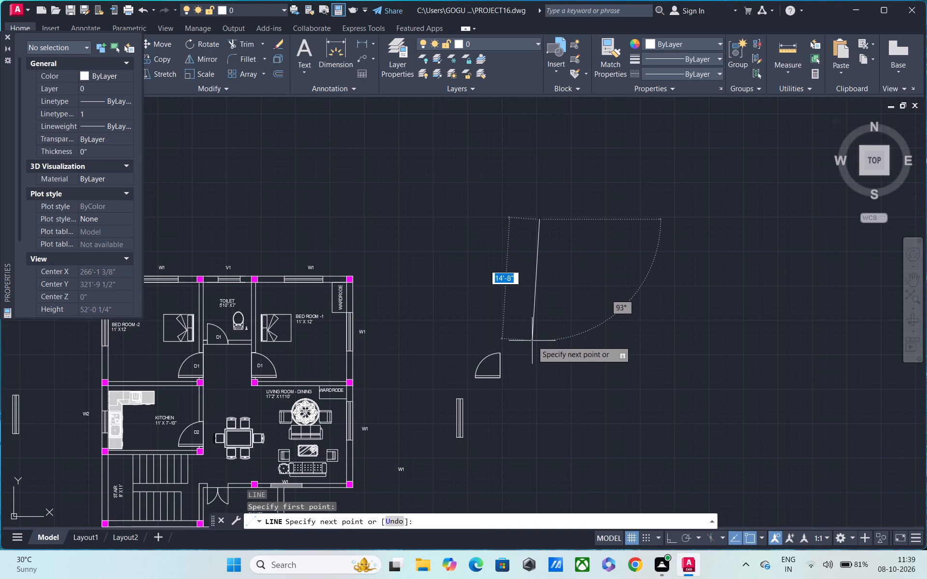
key(F8)
key(Escape)
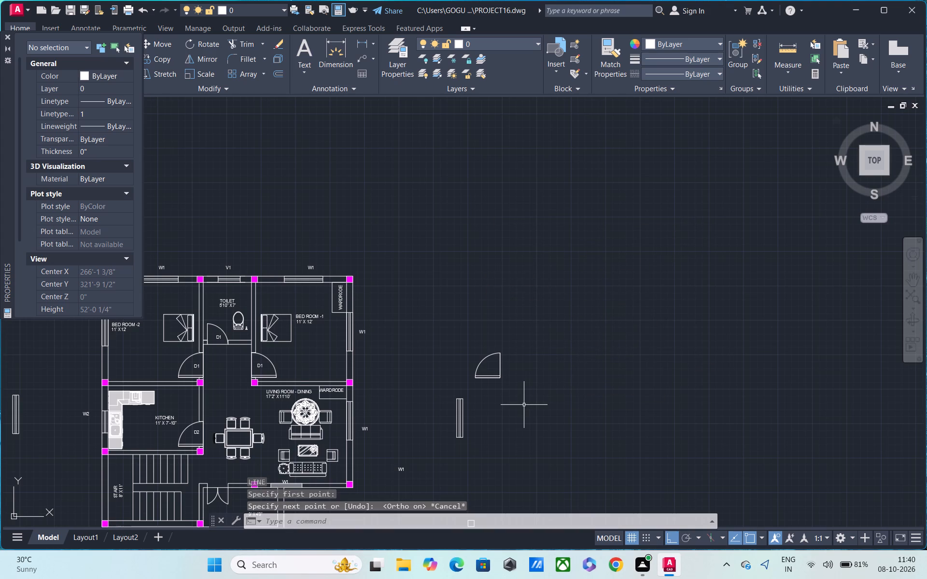
Start a line outline at the south end of Bed Room-2's west window, running 3" south along the outer wall and 1' outward.
scroll(499, 382, down, 1)
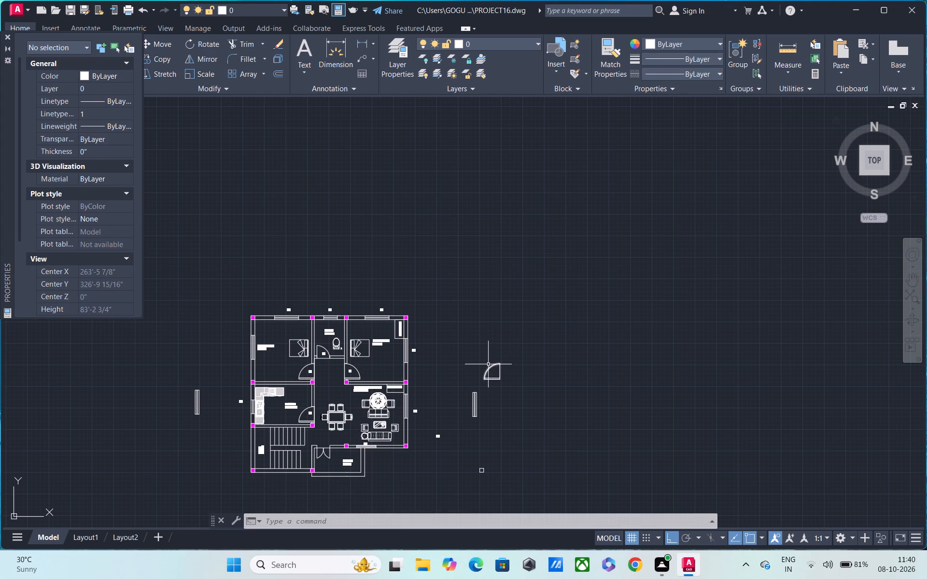
middle_drag(461, 368, 616, 331)
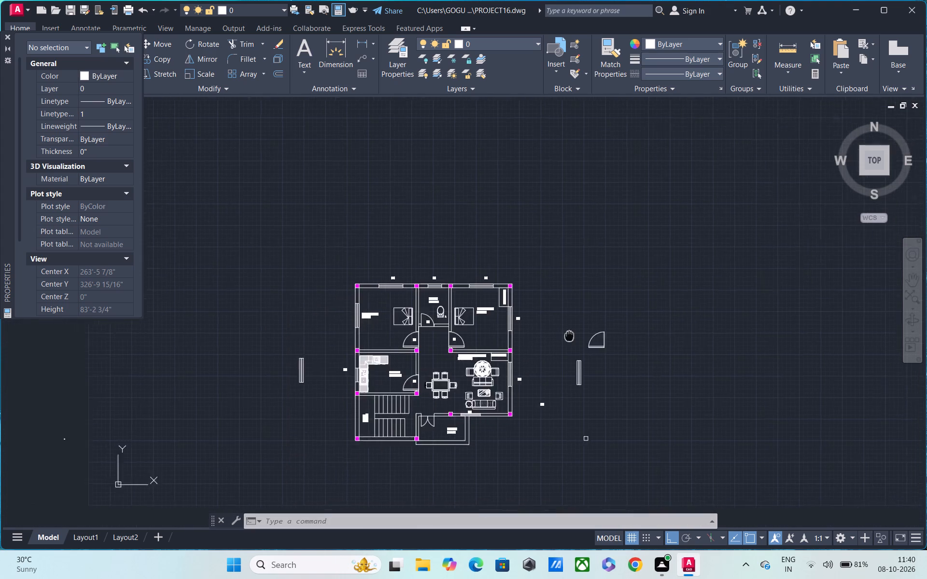
middle_drag(616, 331, 636, 330)
middle_drag(453, 342, 571, 344)
scroll(554, 343, up, 2)
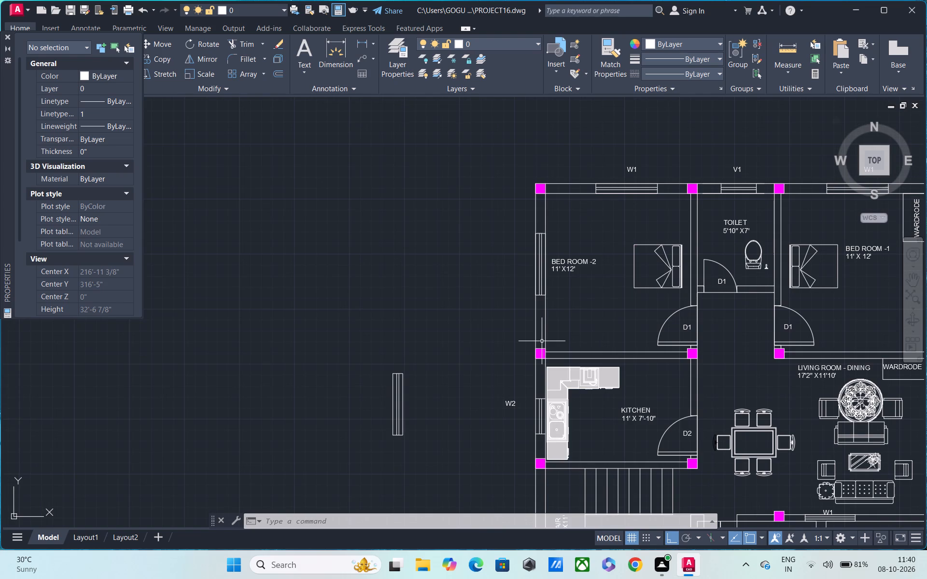
text(L)
key(space)
scroll(514, 325, up, 2)
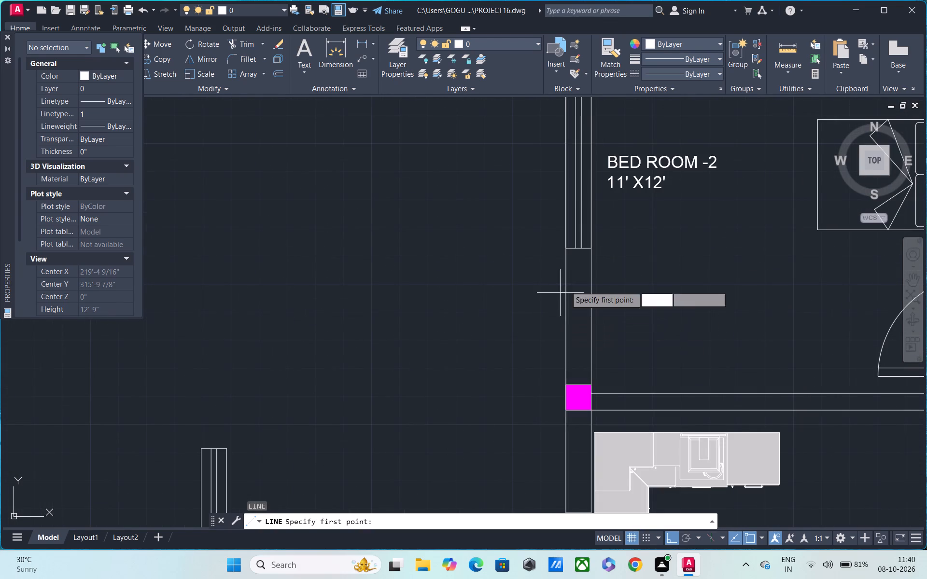
click(565, 249)
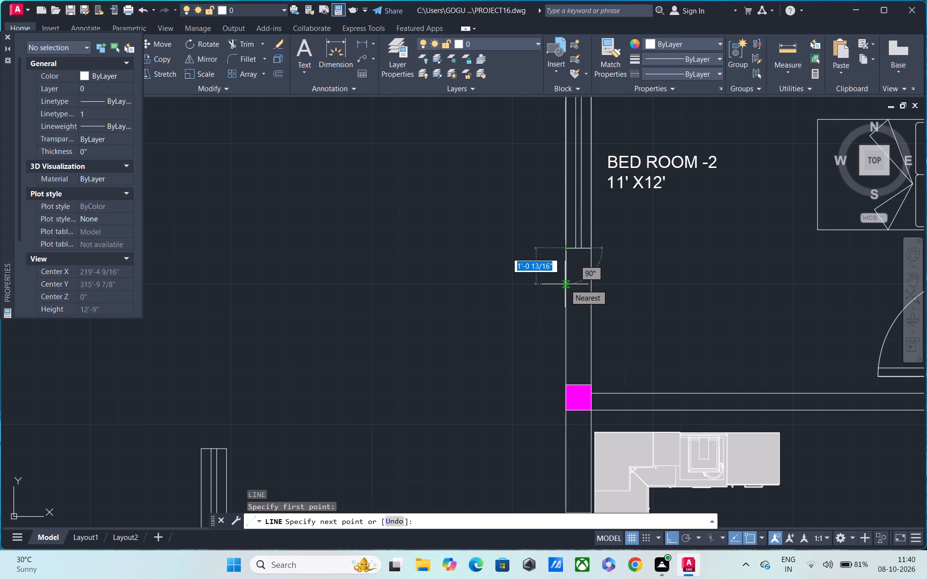
text(3")
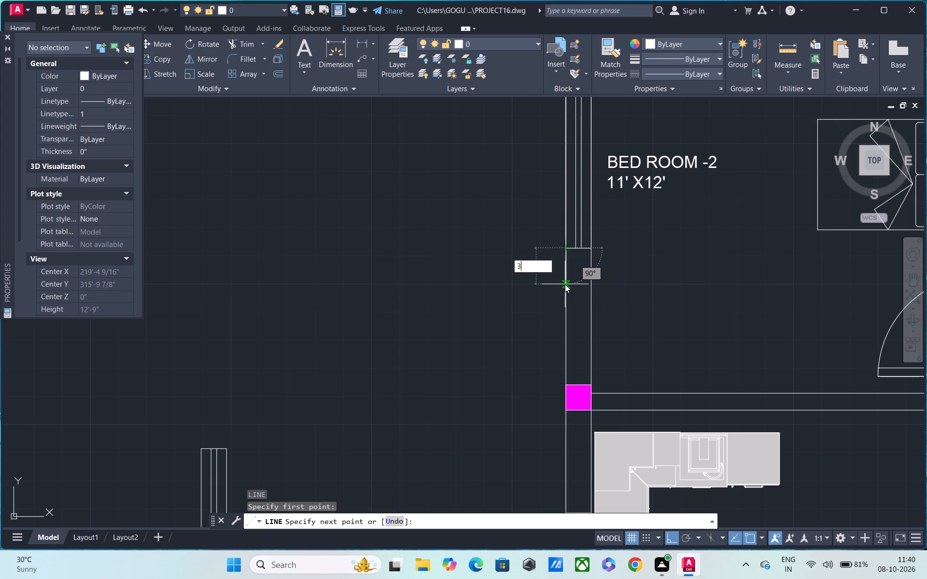
key(Return)
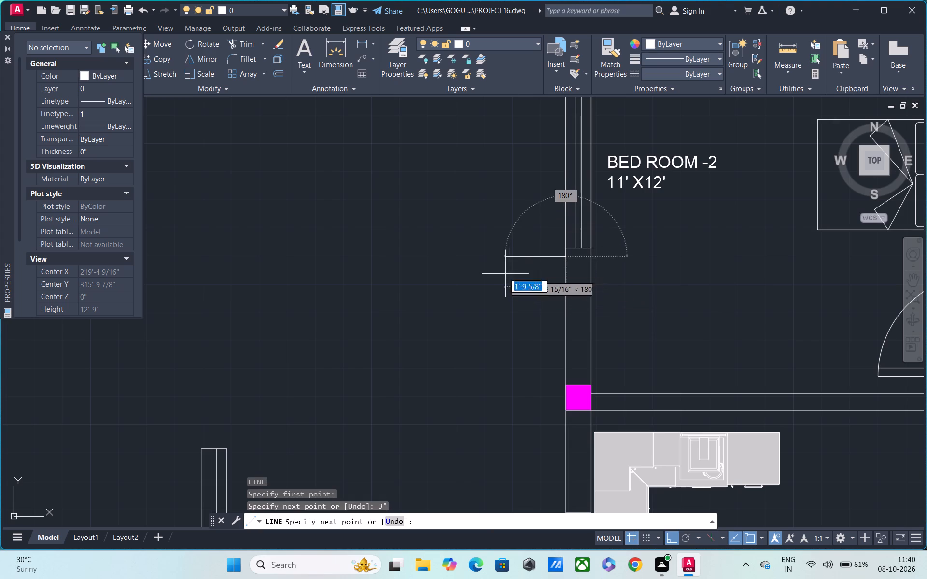
middle_drag(495, 287, 473, 324)
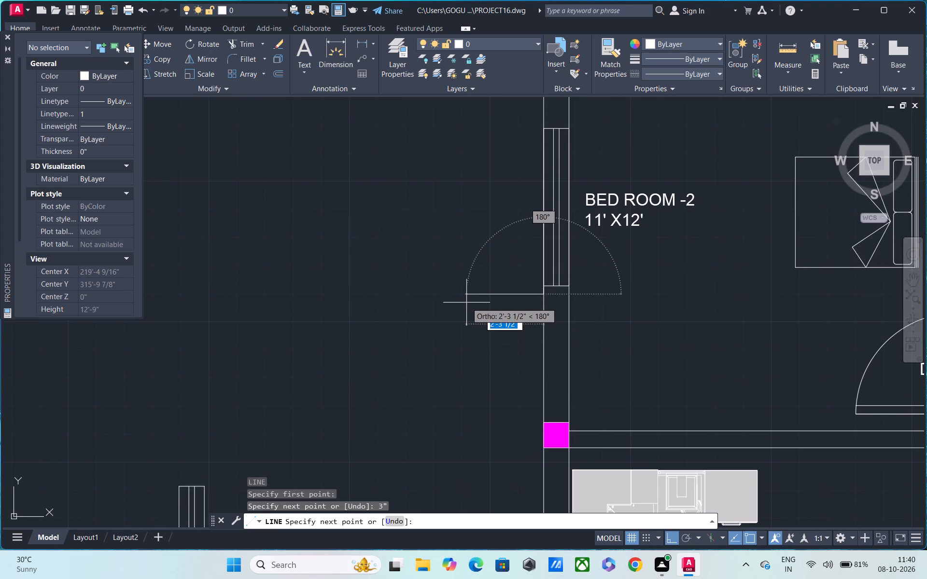
text(1')
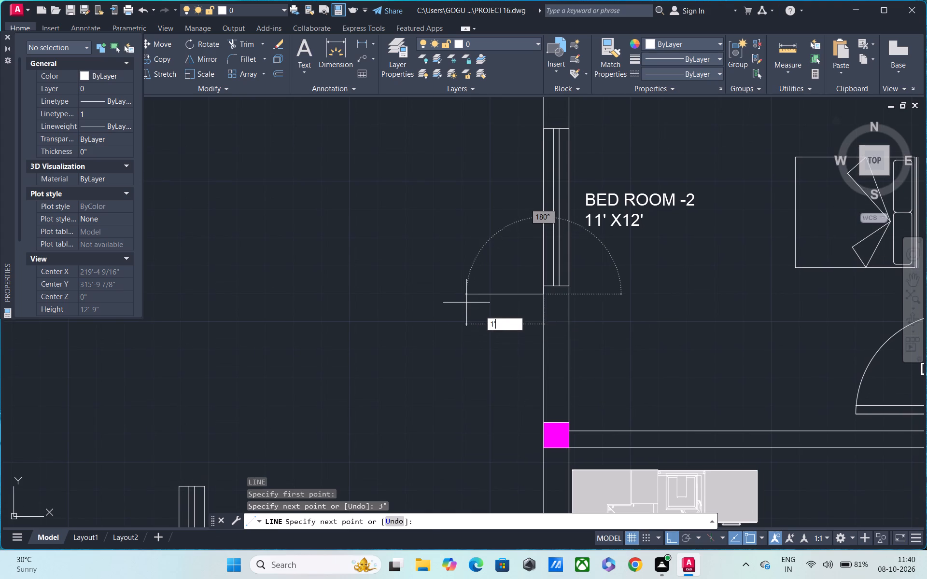
key(Return)
Complete the west window's outline with a line parallel to the wall, extended 3" past the window's north end and returned to the wall.
middle_drag(482, 204, 464, 376)
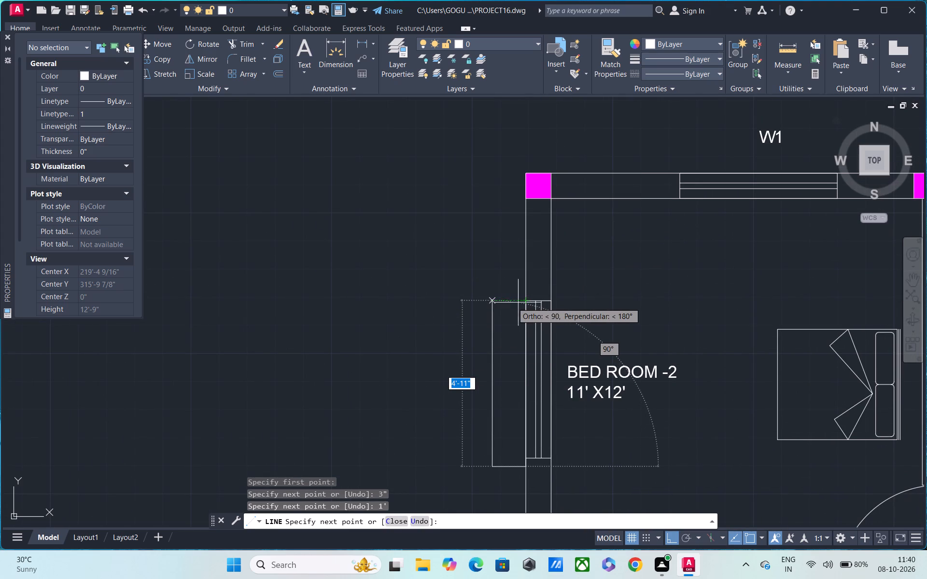
click(493, 302)
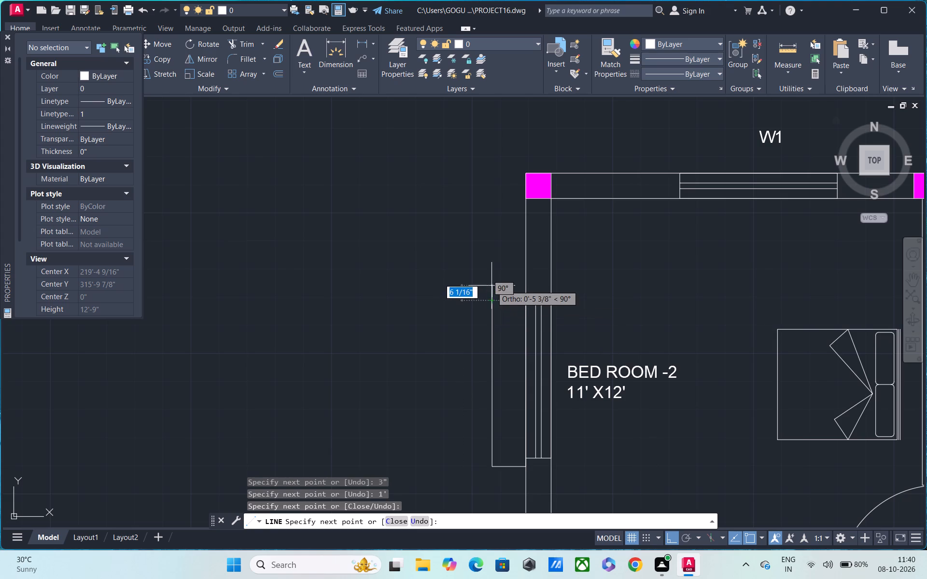
key(3)
key(shift+quotedbl)
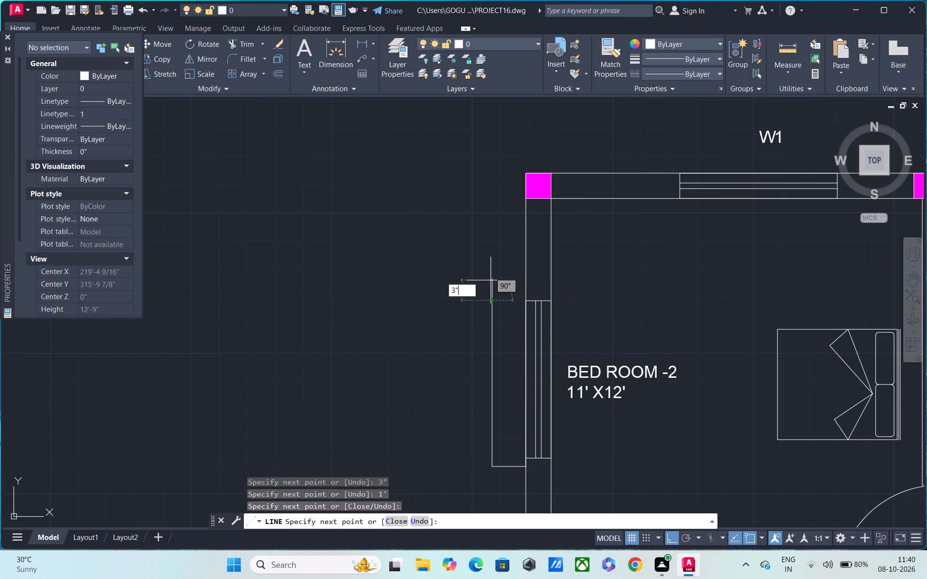
key(Return)
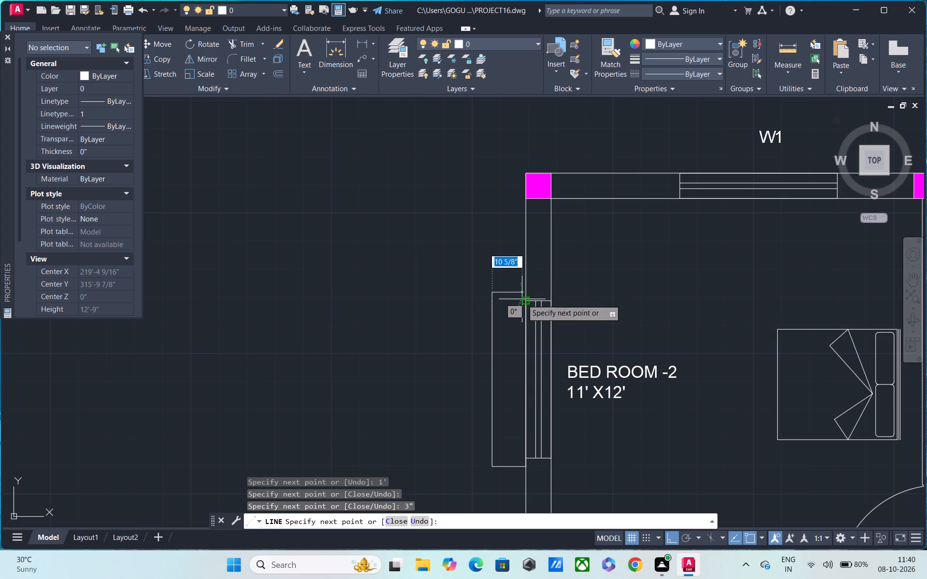
scroll(523, 299, up, 1)
click(527, 286)
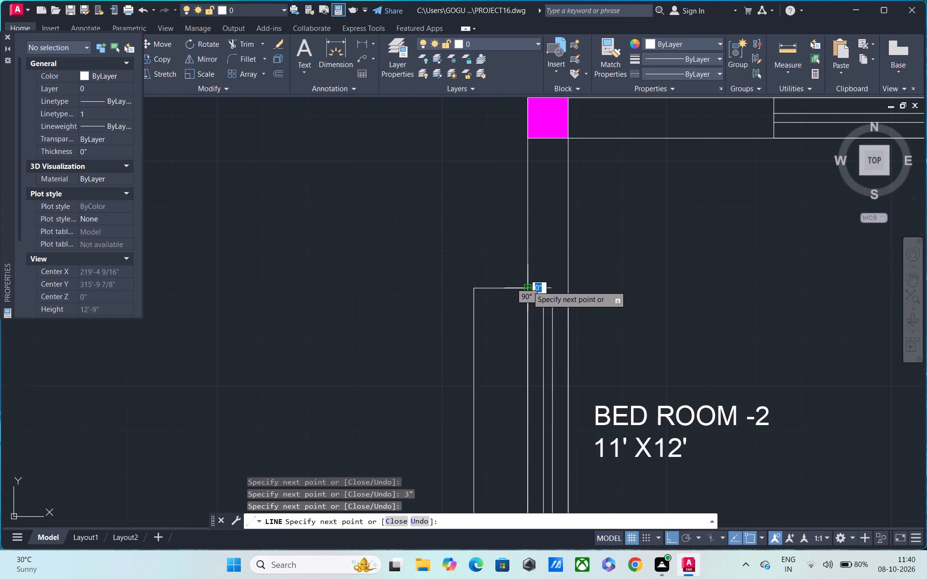
key(Escape)
Start a line outline at the west end of Bed Room-2's north W1 window, running 3" west along the outer wall and 1' outward.
scroll(550, 306, down, 2)
middle_drag(505, 341, 499, 316)
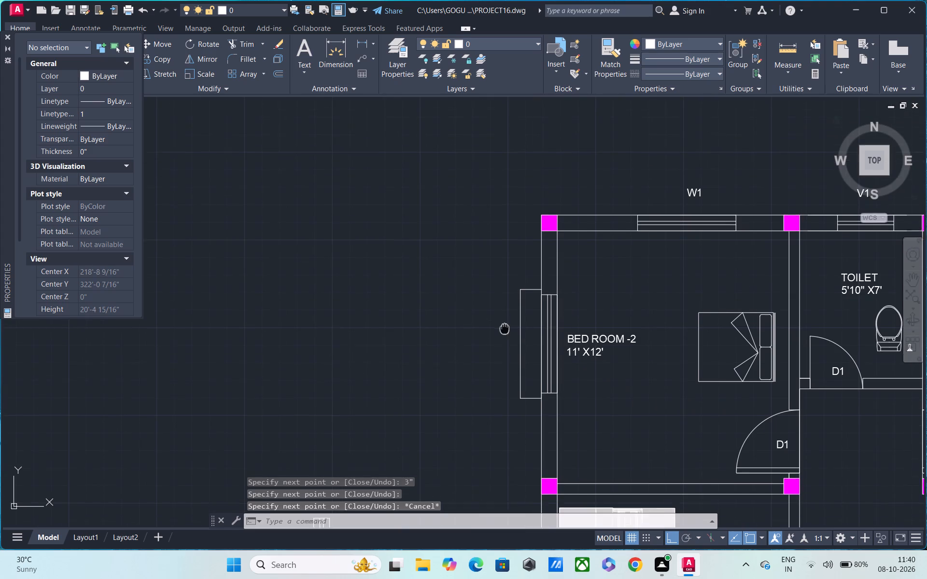
middle_drag(499, 316, 487, 286)
middle_drag(600, 339, 562, 333)
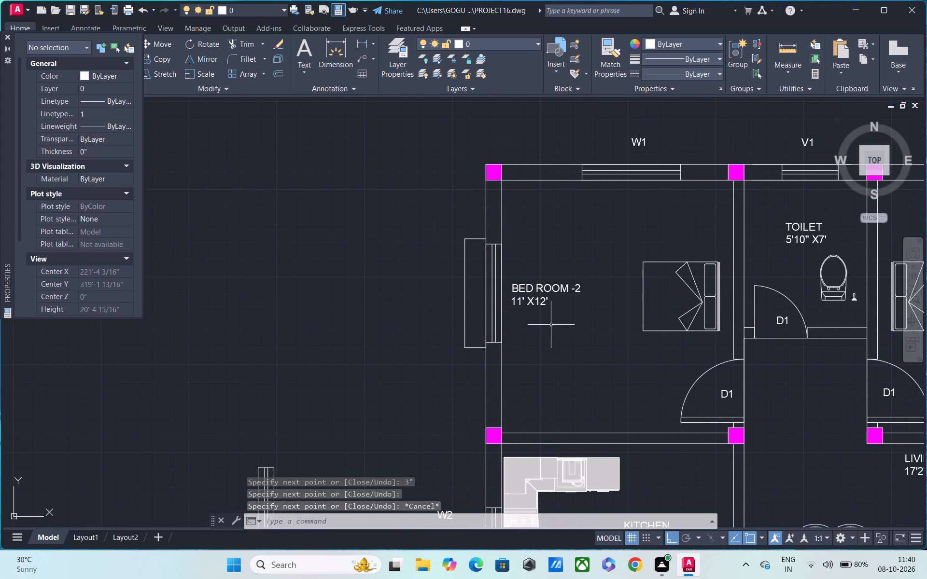
middle_drag(555, 335, 510, 395)
middle_drag(515, 270, 498, 313)
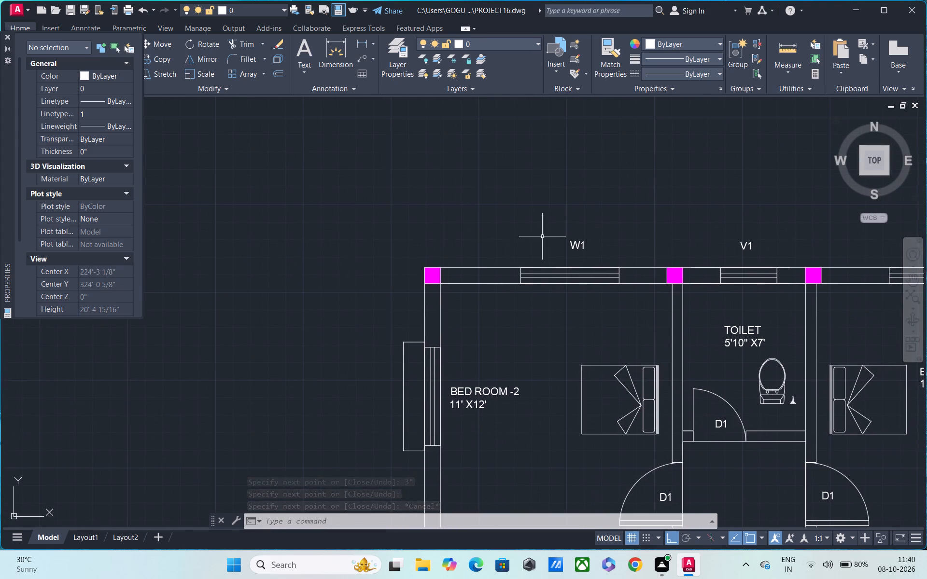
text(L)
key(space)
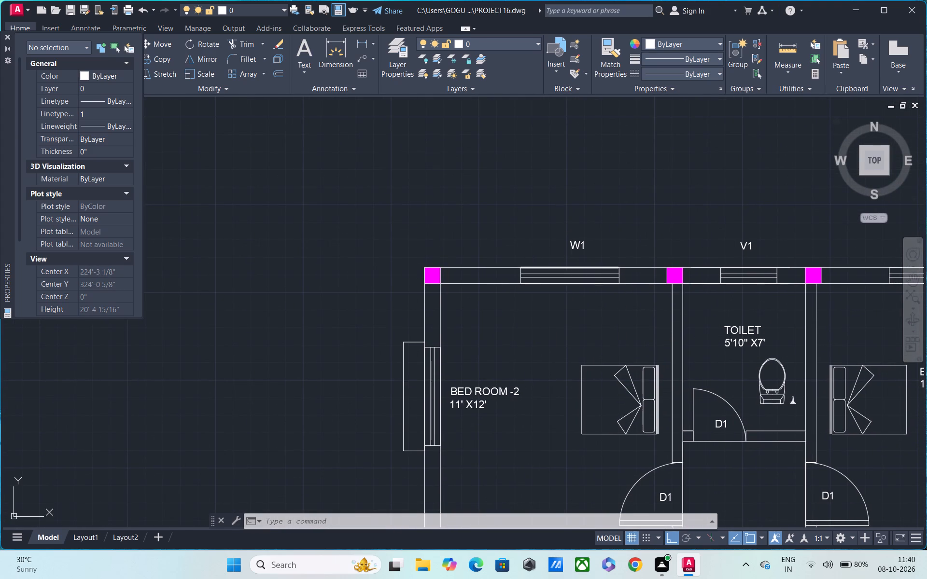
scroll(512, 269, up, 3)
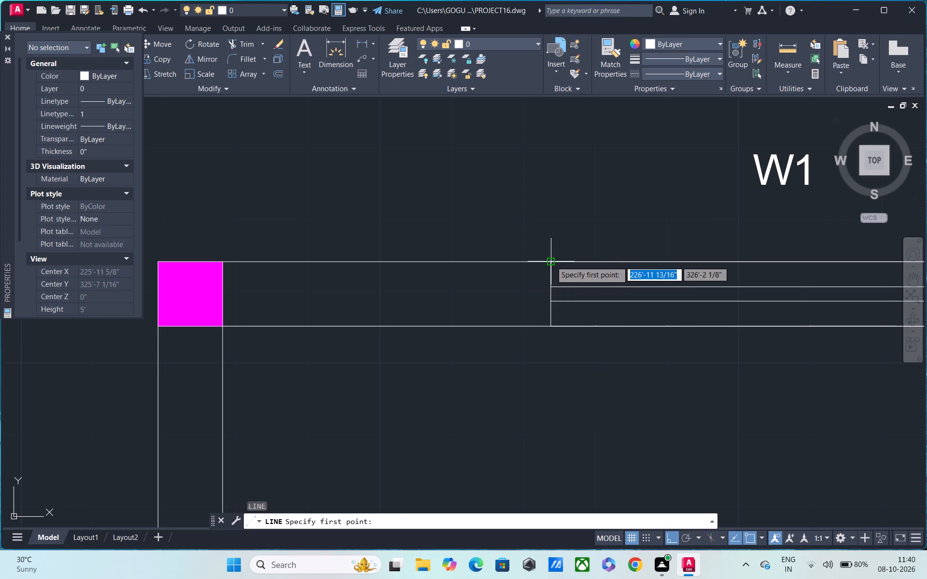
click(551, 261)
key(3)
key(shift+quotedbl)
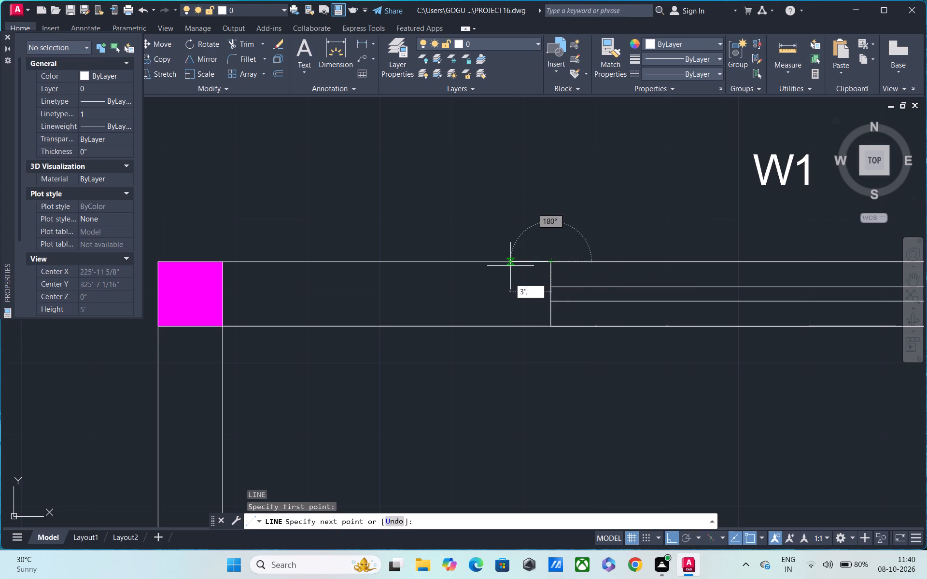
key(Return)
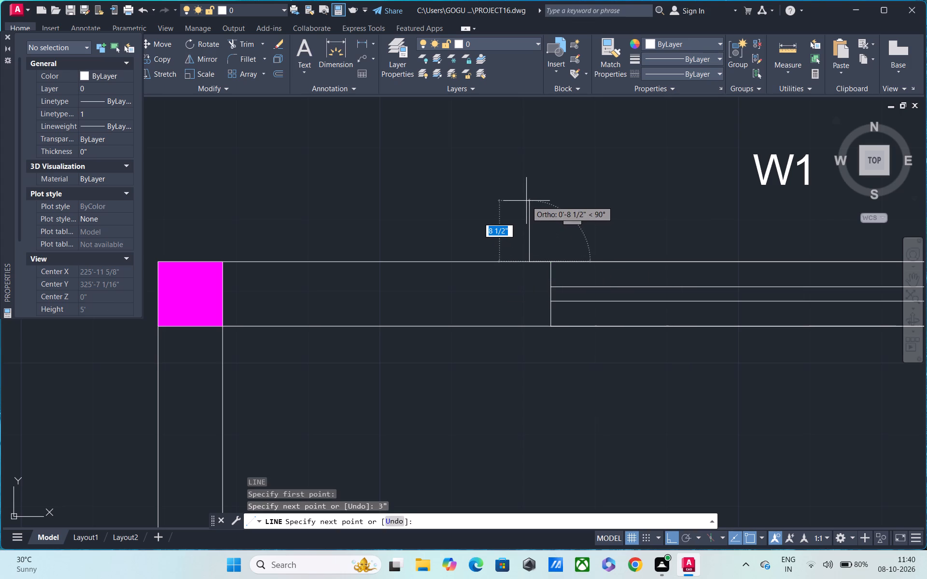
key(1)
key(apostrophe)
key(Return)
Complete the north W1 window's outline with a line parallel to the wall, extended 3" past the window's east end and returned to the wall.
scroll(527, 201, up, 1)
middle_drag(769, 212, 338, 206)
scroll(345, 206, down, 2)
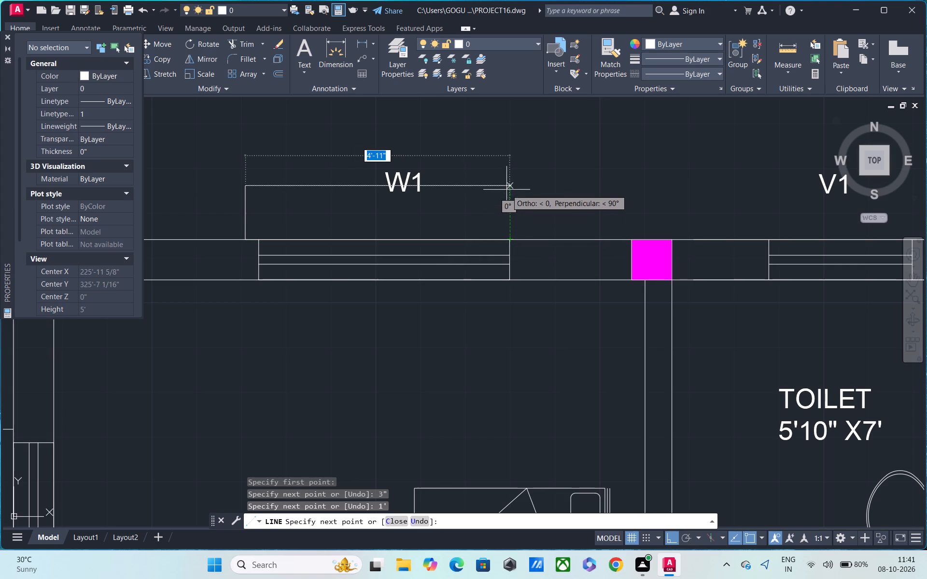
click(511, 187)
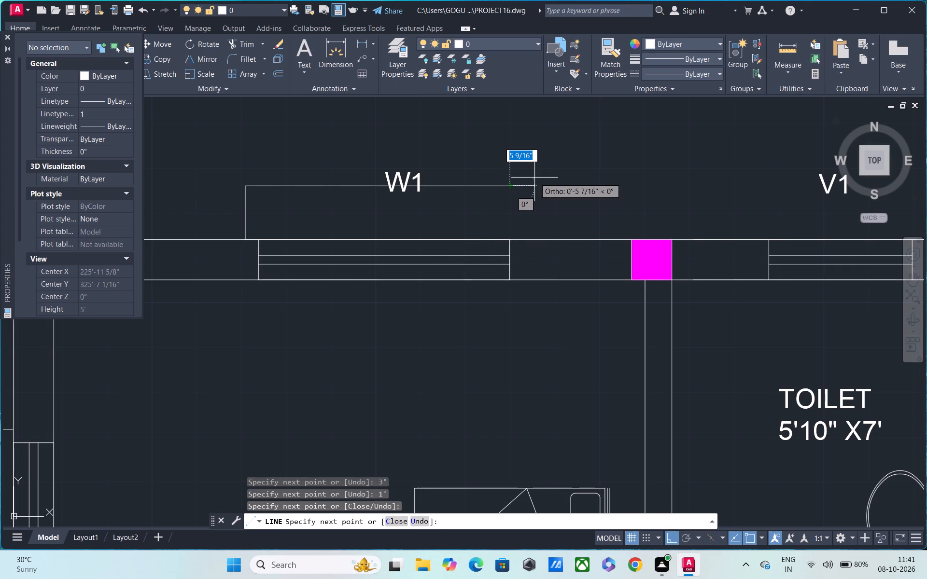
text(3")
key(Return)
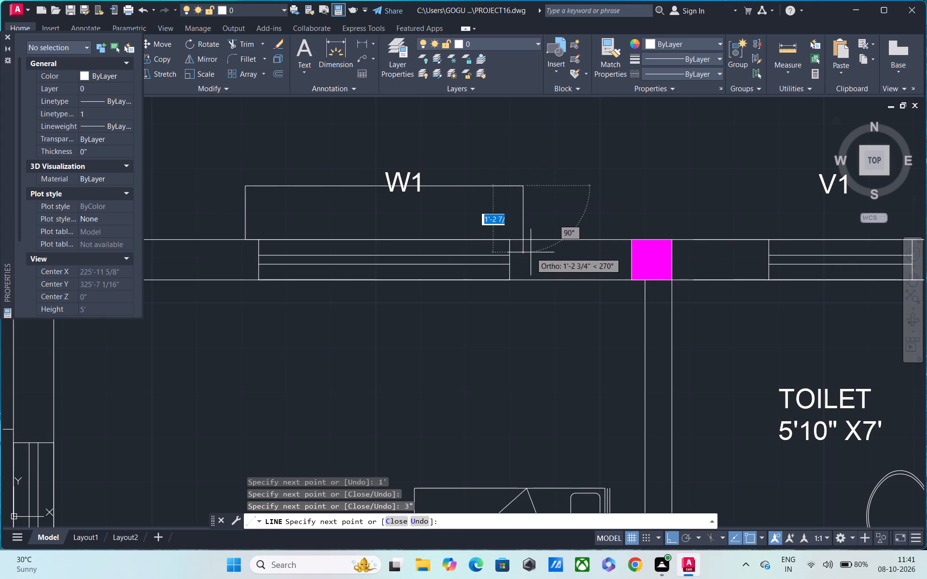
click(526, 239)
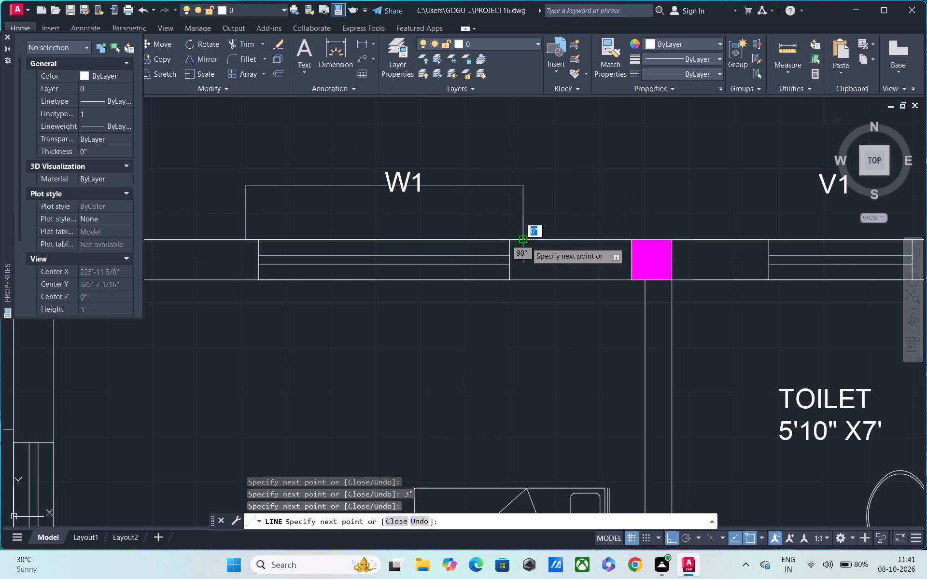
key(grave)
key(Escape)
scroll(515, 217, down, 1)
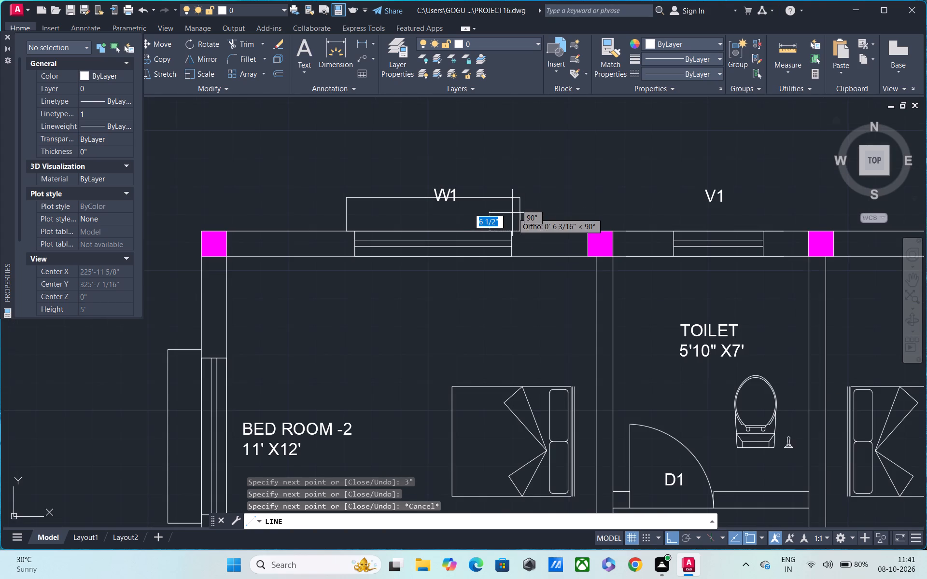
key(Escape)
Start a line outline at the west end of the toilet's V1 ventilator, running 3" west along the outer wall and 1' outward.
middle_drag(568, 196, 375, 190)
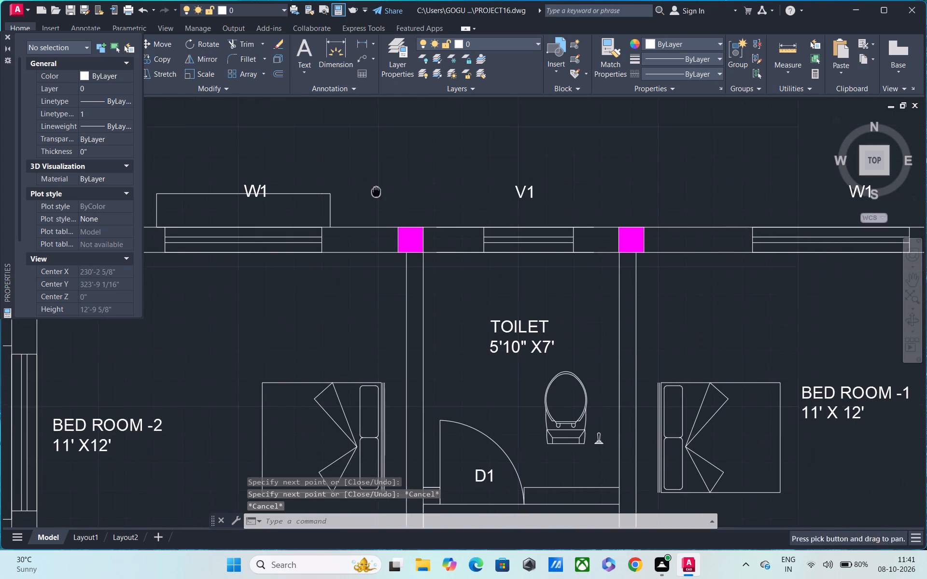
text(L)
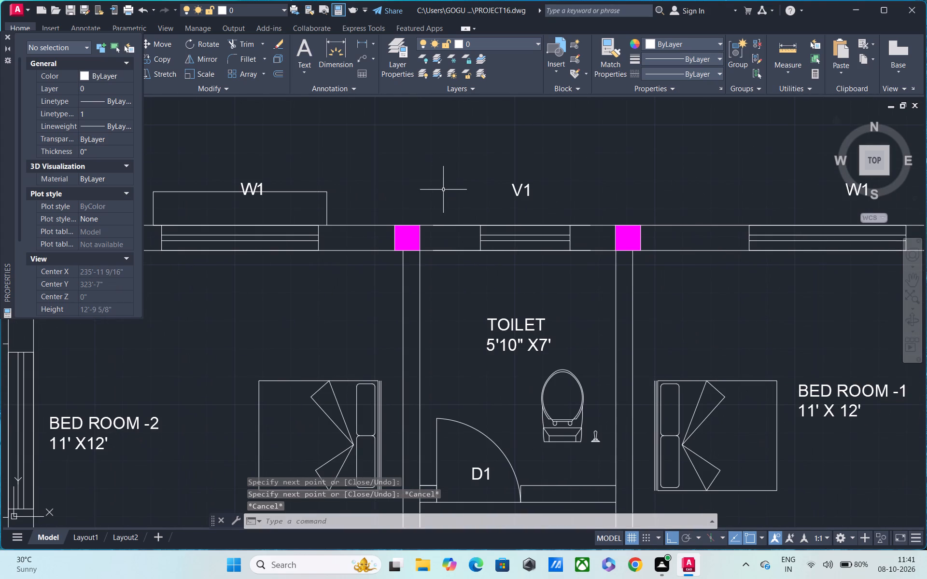
key(space)
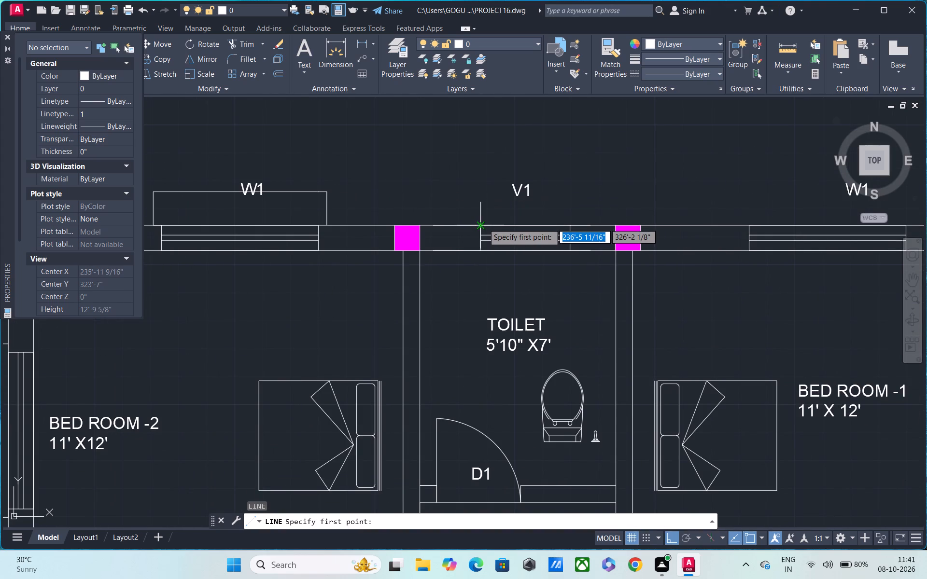
click(483, 223)
text(3")
key(Return)
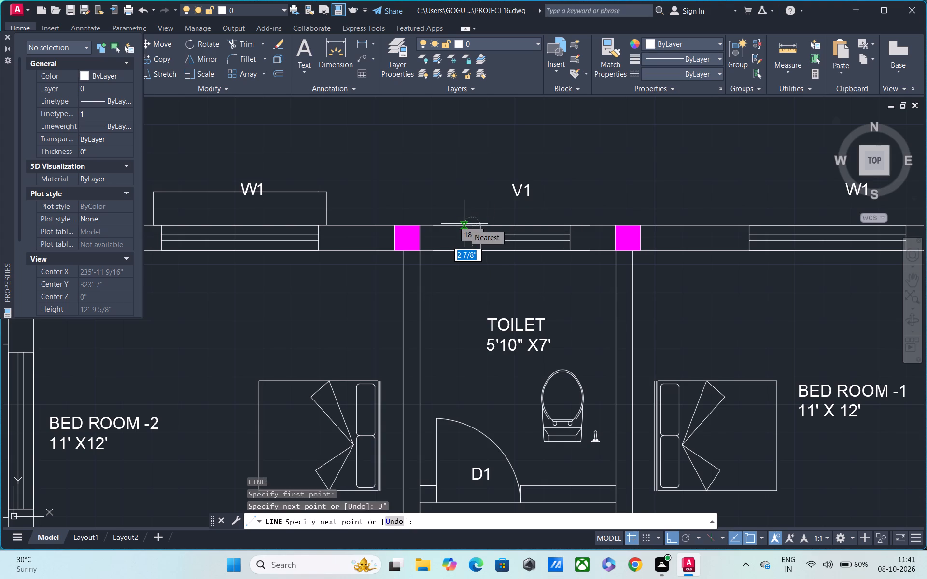
text(1')
key(Return)
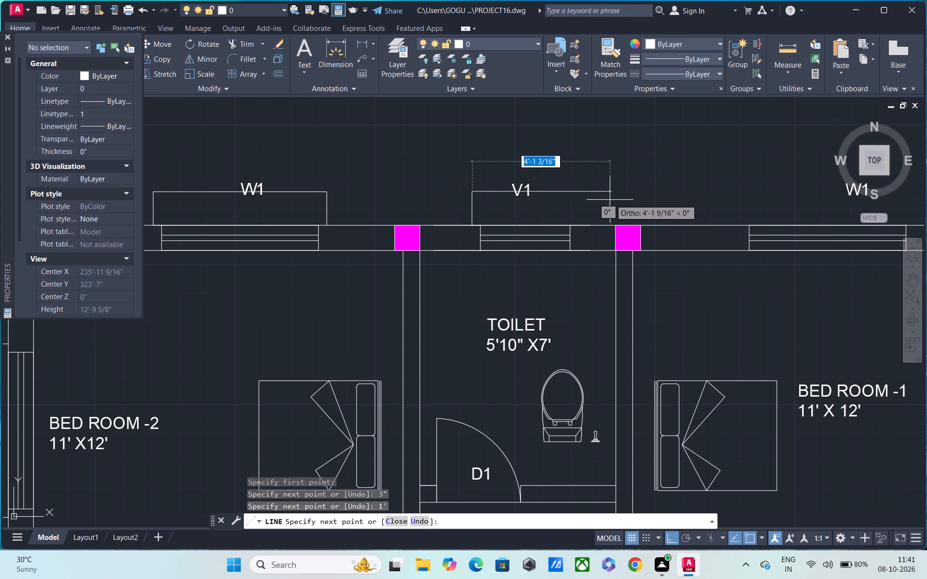
Complete the V1 ventilator's outline with a line parallel to the wall, extended 3" past the ventilator's east end and returned to the wall.
click(568, 191)
text(3")
key(Return)
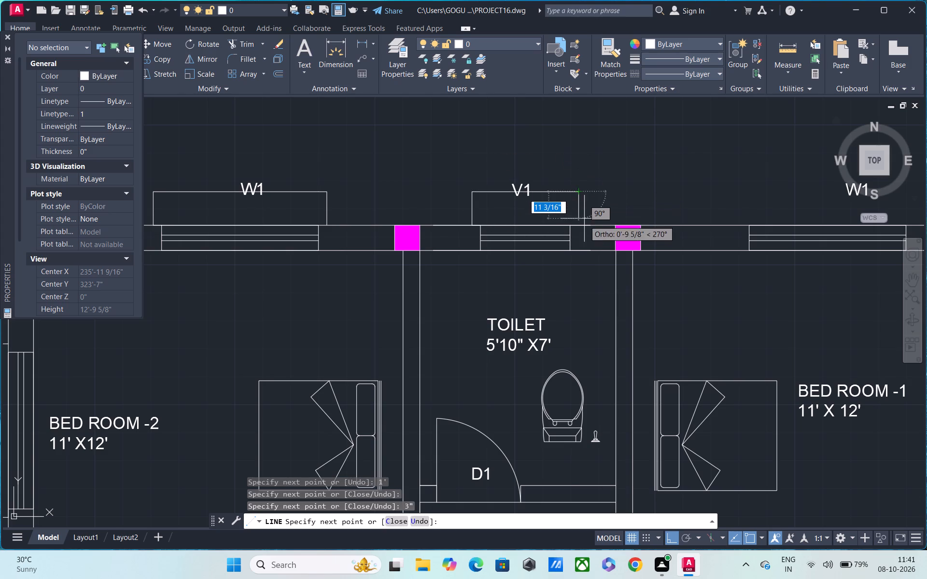
scroll(576, 226, up, 2)
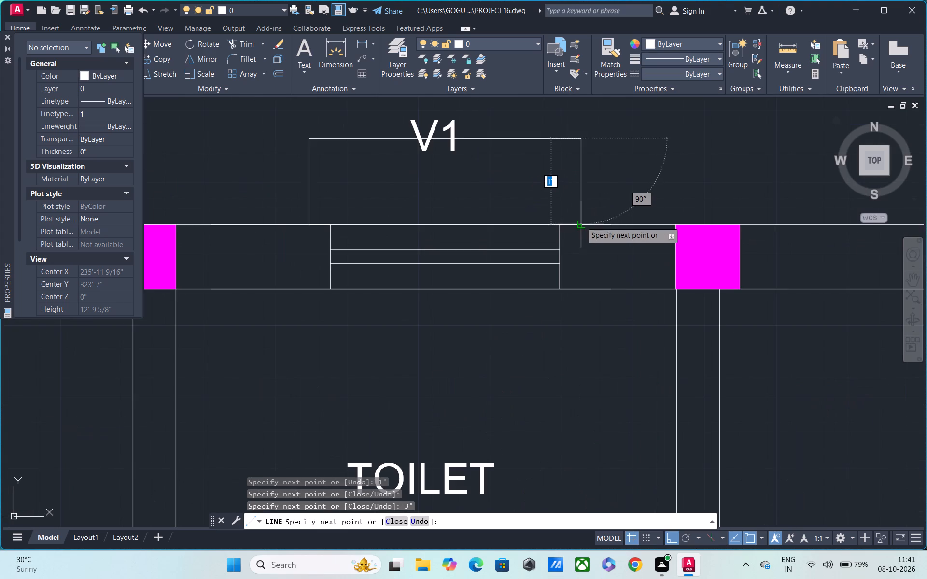
click(581, 221)
key(Escape)
Move the W1 label of Bed Room-2's north window about 7" straight south, inside the window's projection outline.
scroll(586, 209, down, 3)
middle_drag(633, 196, 624, 196)
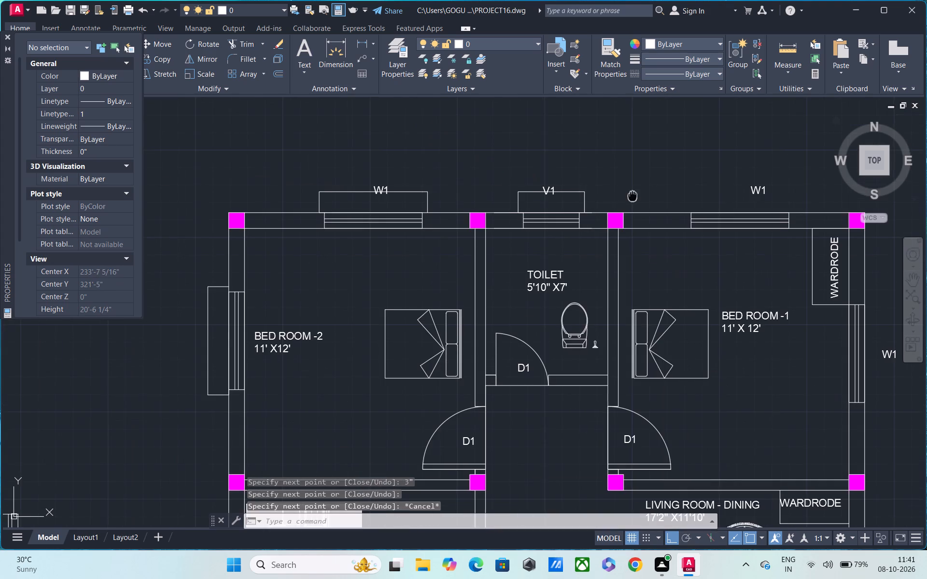
middle_drag(624, 196, 536, 196)
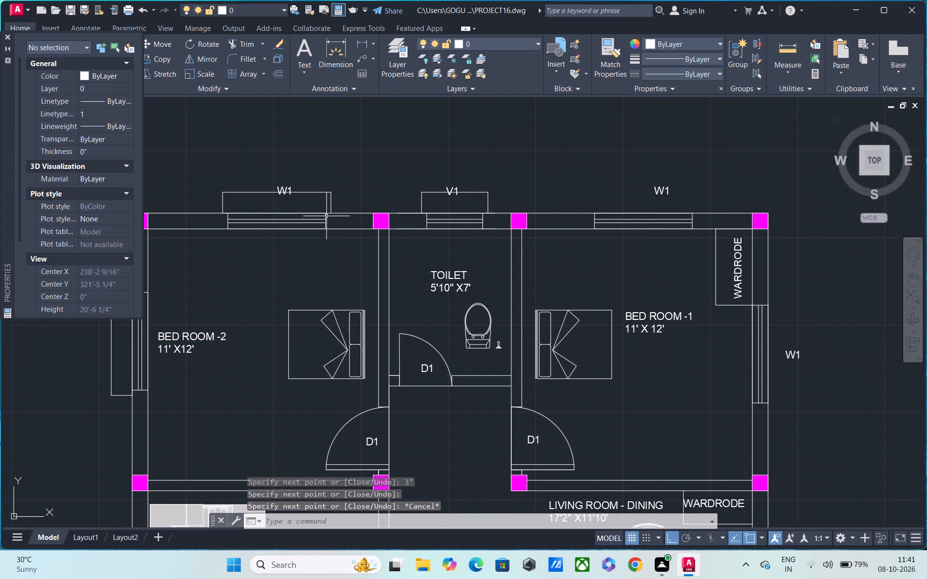
middle_drag(322, 212, 420, 226)
scroll(367, 200, up, 2)
click(367, 193)
click(436, 228)
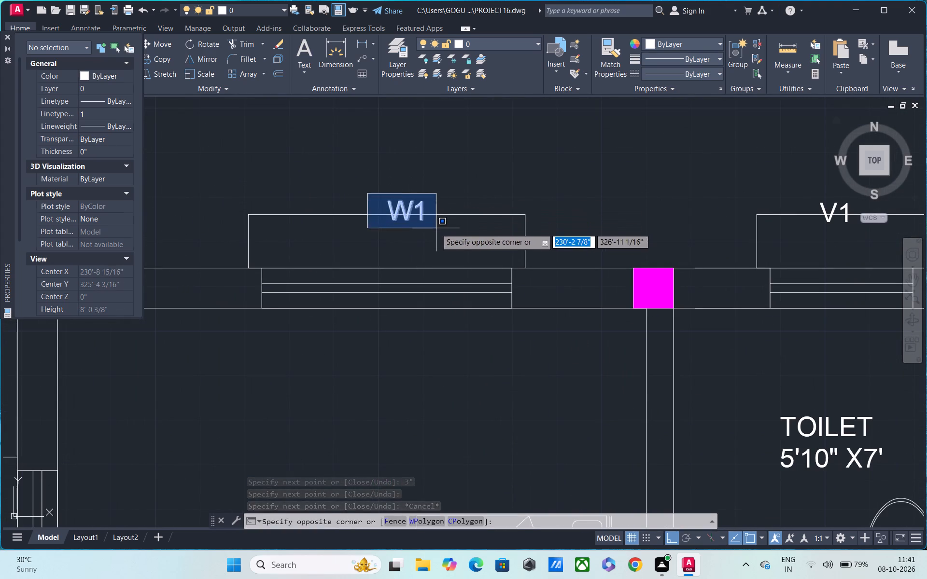
text(M)
key(space)
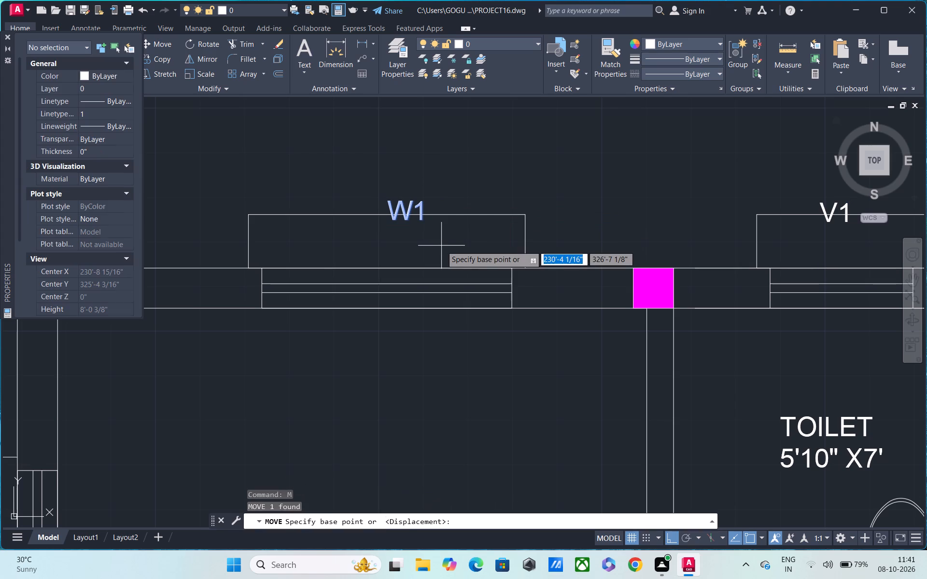
click(399, 219)
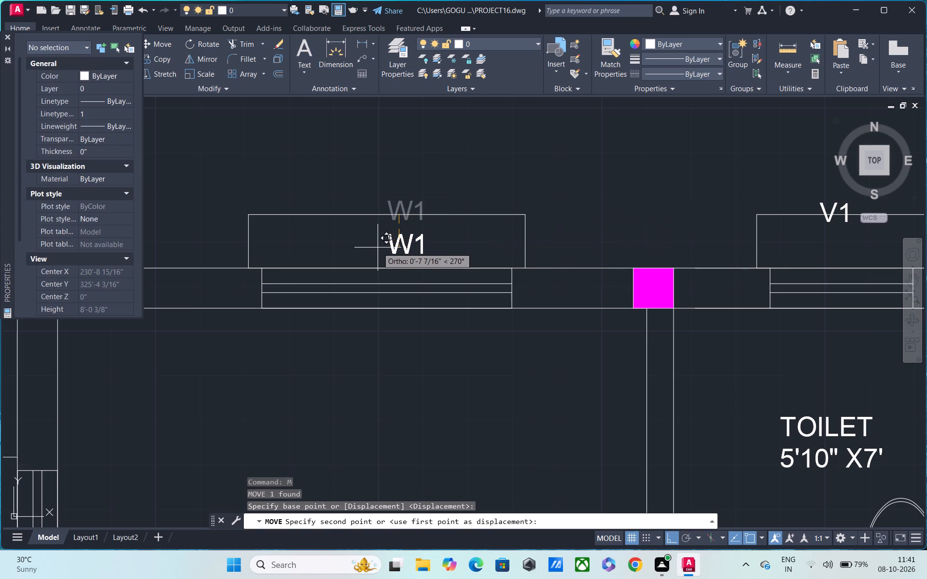
click(378, 248)
Move the toilet ventilator's V1 label about 7" straight south, inside the ventilator's projection outline.
middle_drag(616, 247, 355, 223)
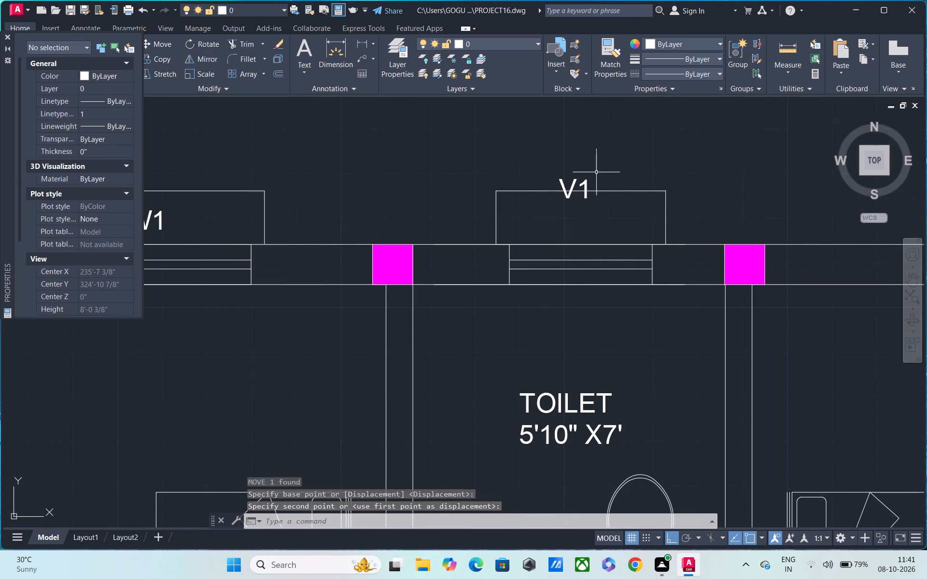
drag(542, 165, 551, 165)
click(614, 216)
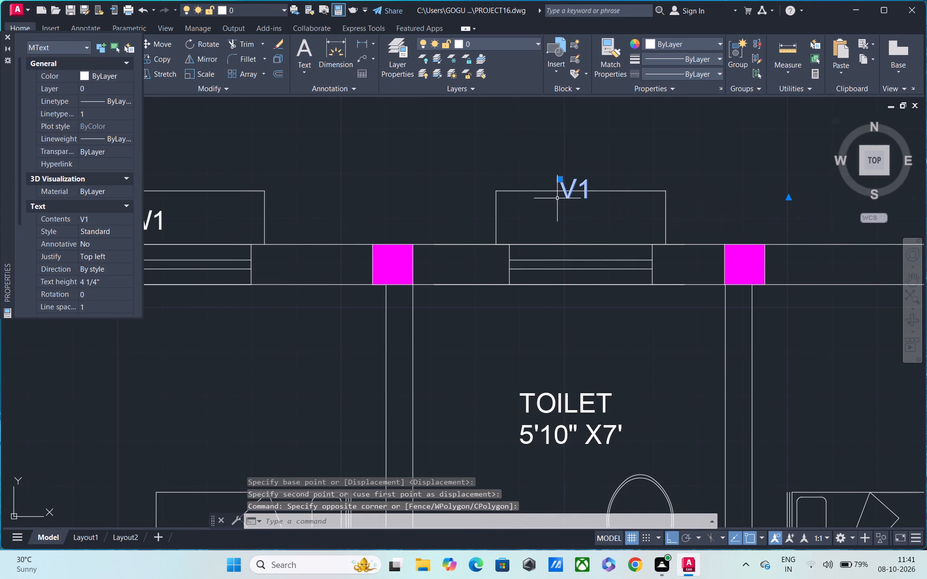
text(M)
key(space)
click(557, 191)
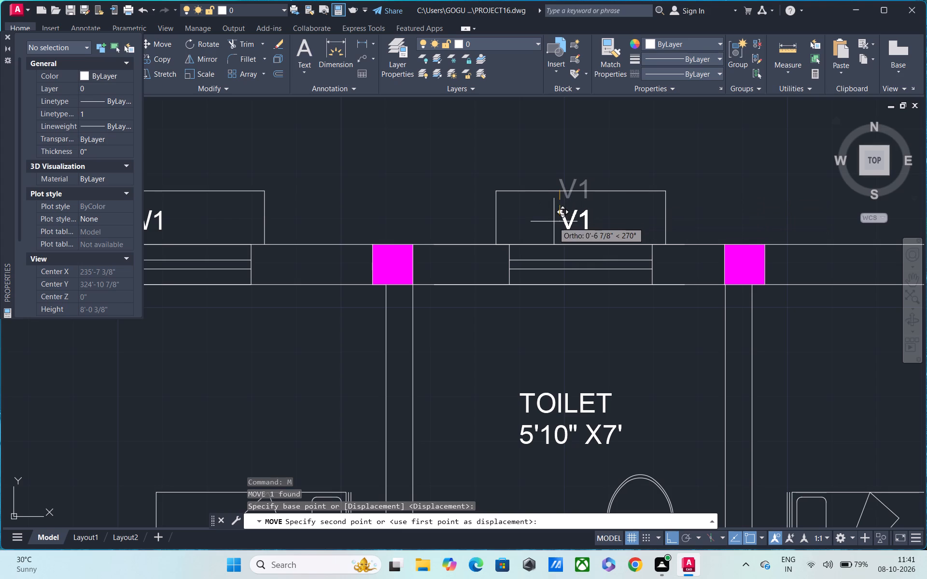
click(552, 221)
Move the W1 label of Bed Room-1's north window about 7" straight south, just outside the outer wall.
middle_drag(786, 229, 349, 234)
drag(638, 165, 642, 169)
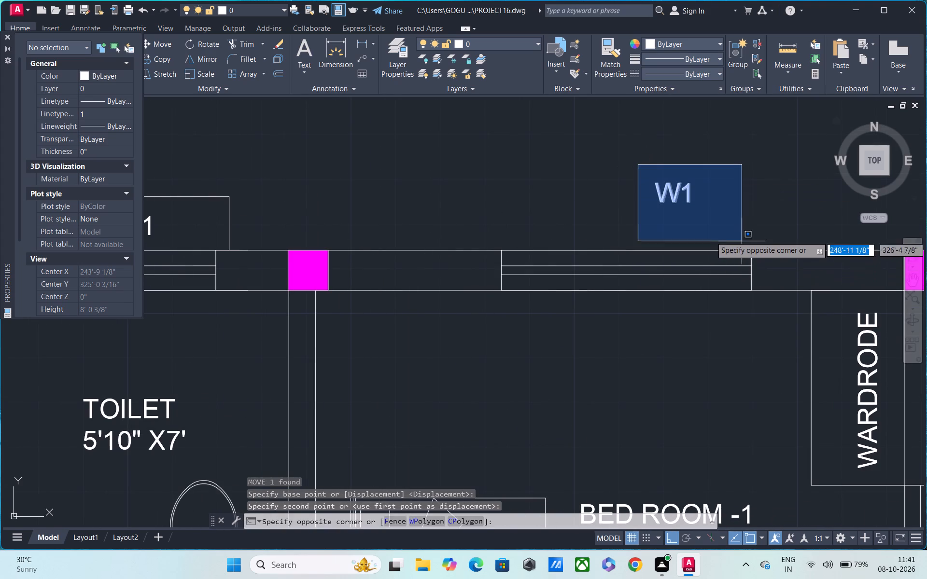
click(736, 226)
key(m)
key(space)
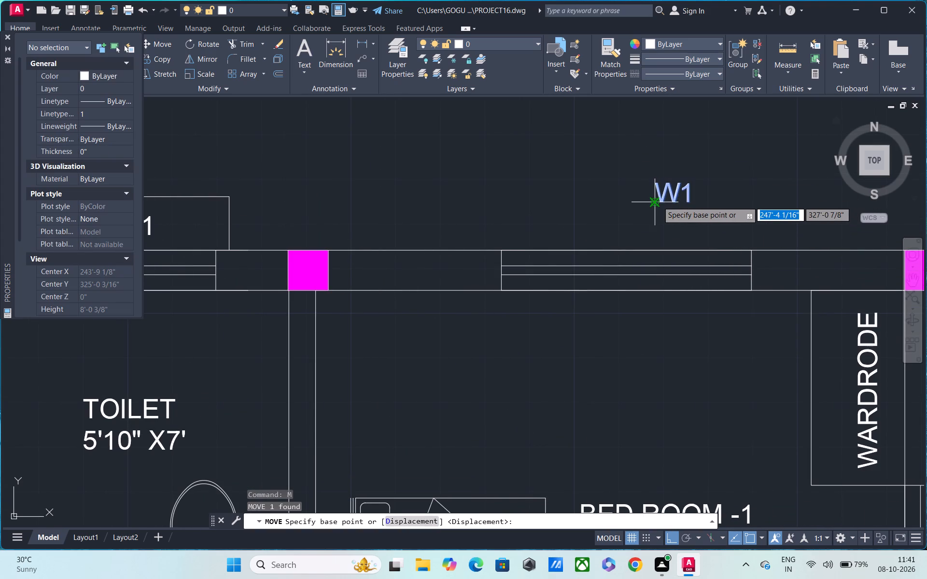
drag(659, 200, 659, 214)
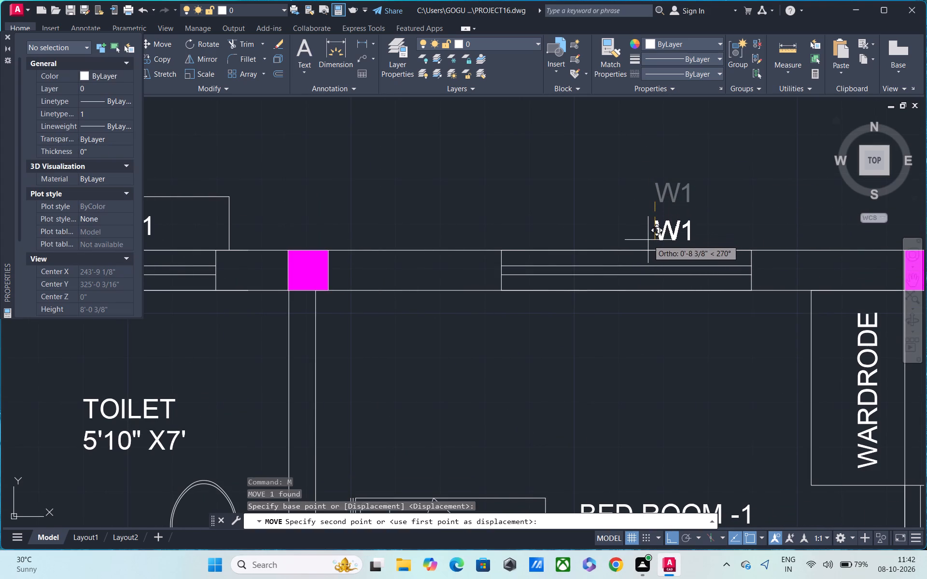
click(646, 234)
key(Escape)
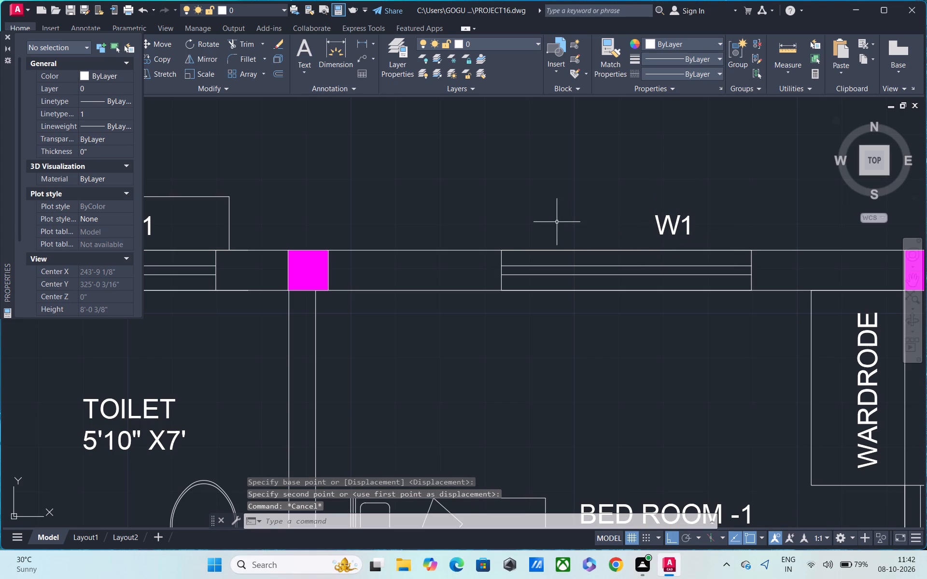
Start a line outline at the west end of Bed Room-1's north W1 window, running 3" west along the outer wall and 1' outward.
text(L)
key(space)
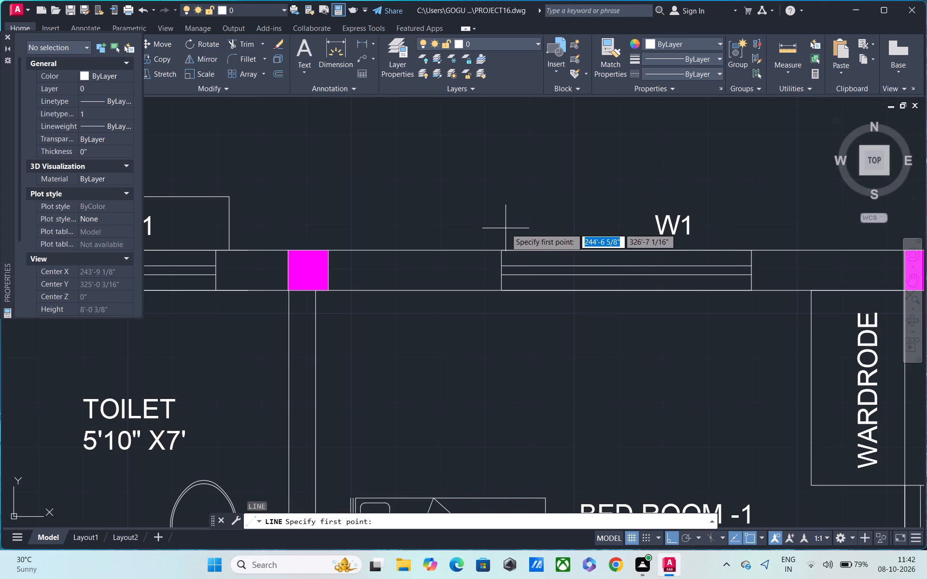
click(501, 250)
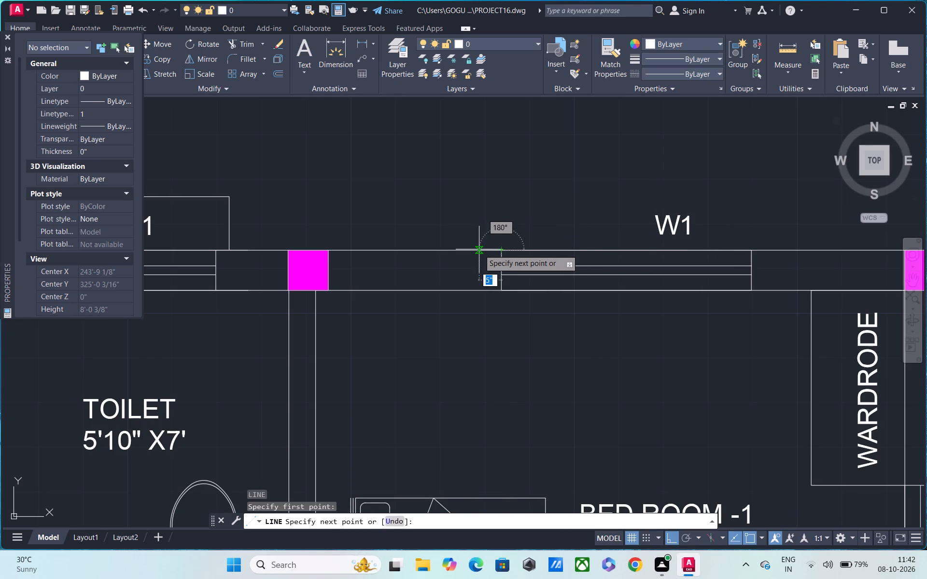
text(3")
key(Return)
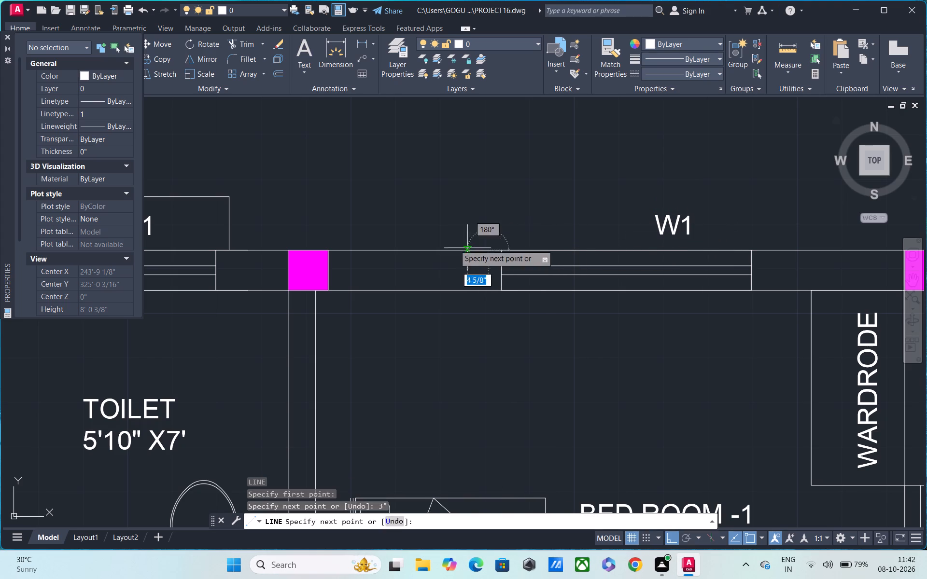
middle_drag(476, 194, 454, 280)
text(1')
key(Return)
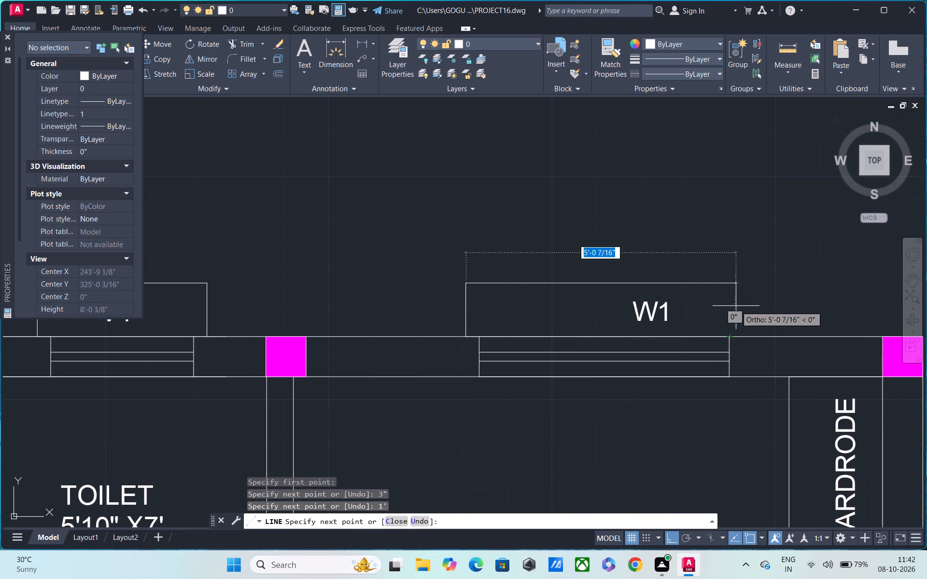
Complete Bed Room-1's north window outline with a line parallel to the wall, extended 3" past the window's east end and returned to the wall.
click(729, 298)
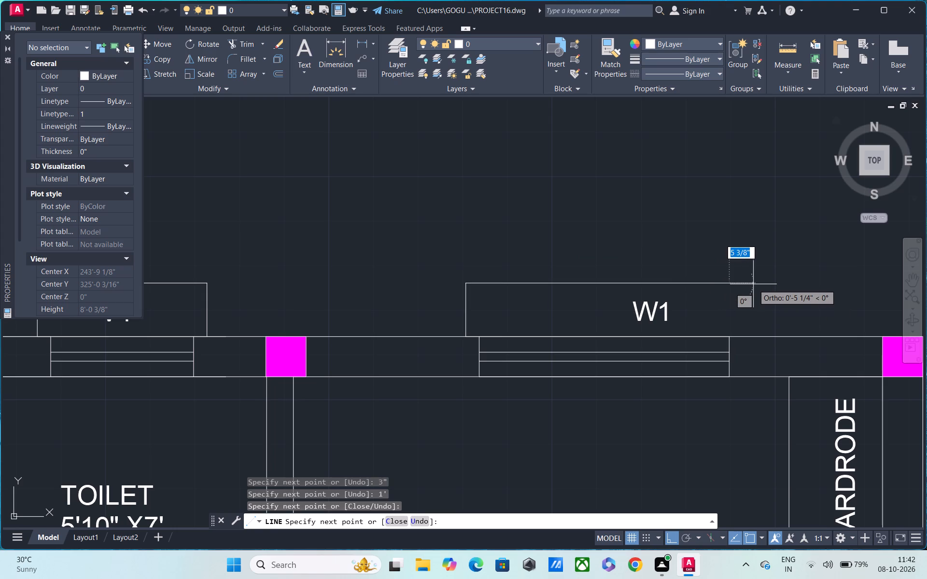
text(3")
key(Return)
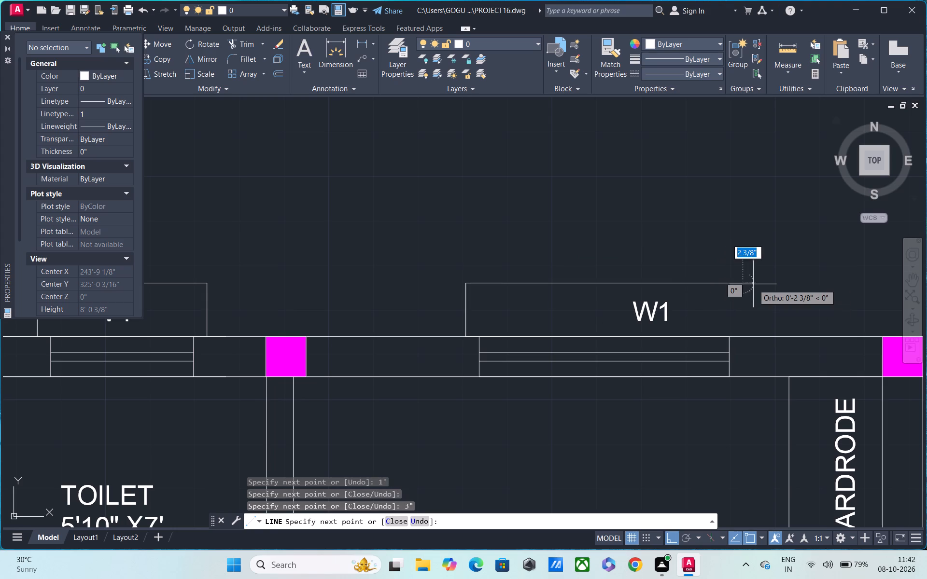
scroll(744, 336, up, 2)
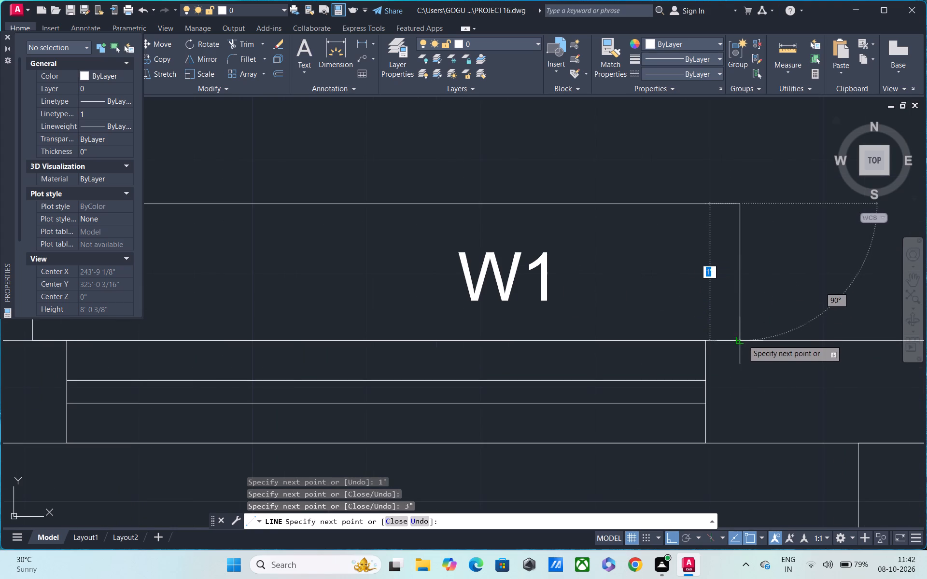
click(743, 340)
scroll(744, 352, down, 3)
key(Escape)
Move the W1 label of Bed Room-1's east window straight west, close to the outer wall.
scroll(673, 357, down, 1)
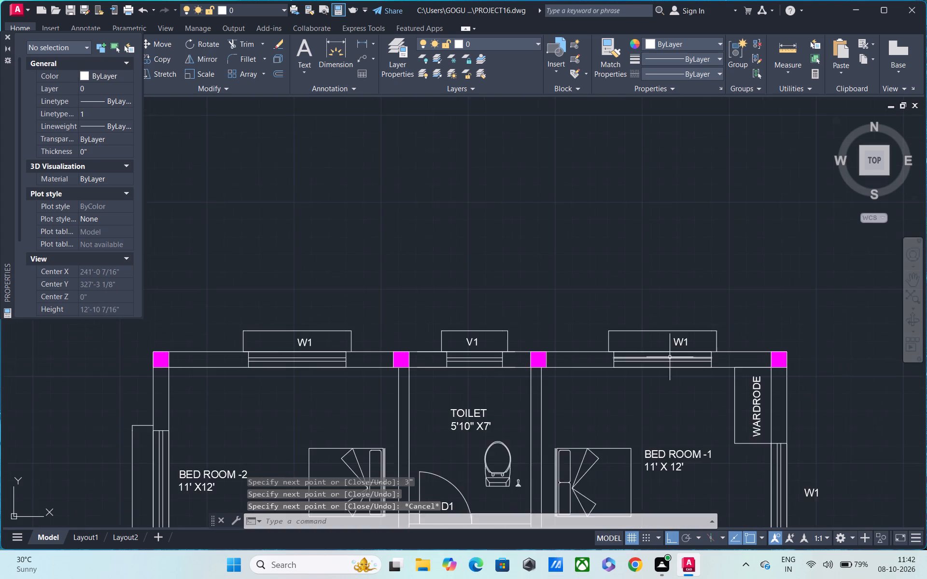
middle_drag(669, 357, 652, 197)
middle_drag(708, 285, 568, 303)
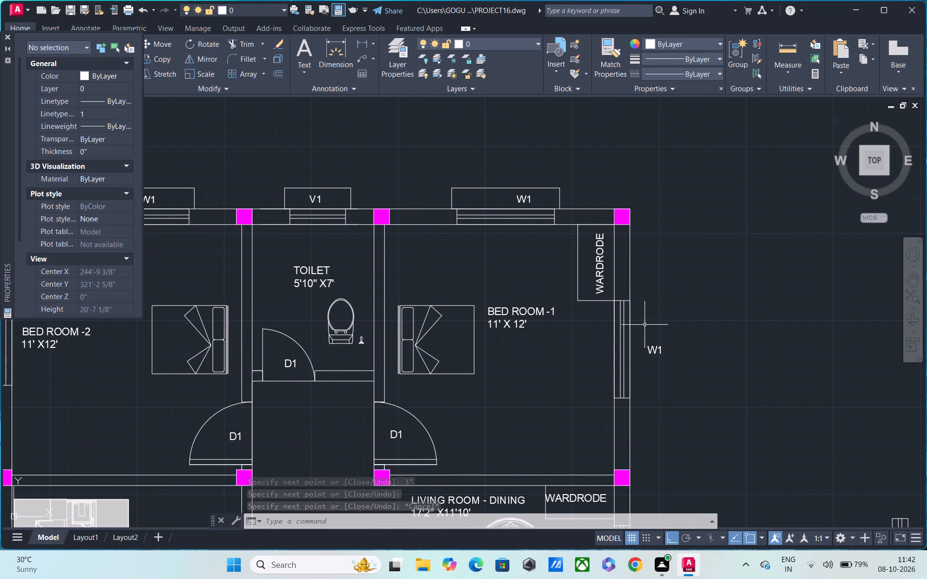
text(M)
key(space)
click(657, 348)
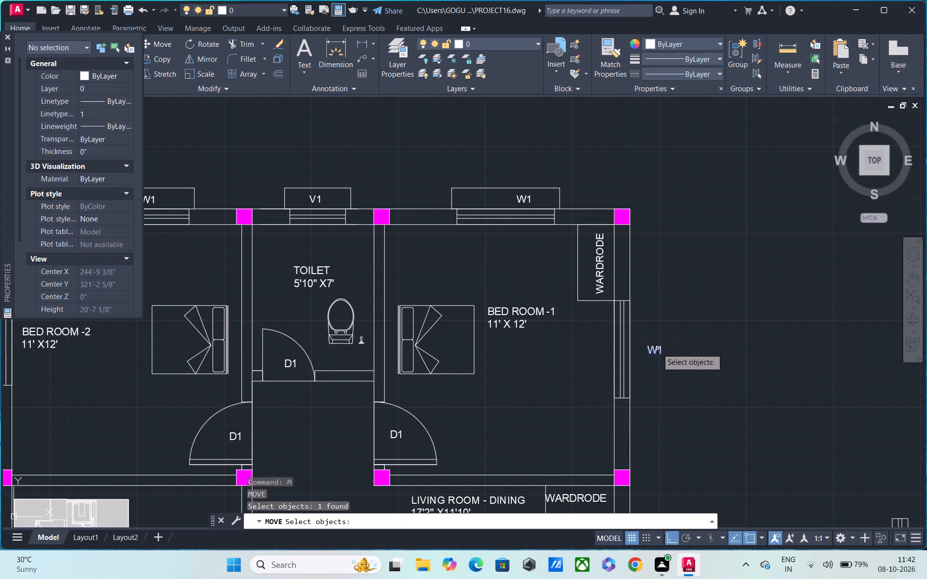
key(space)
click(648, 349)
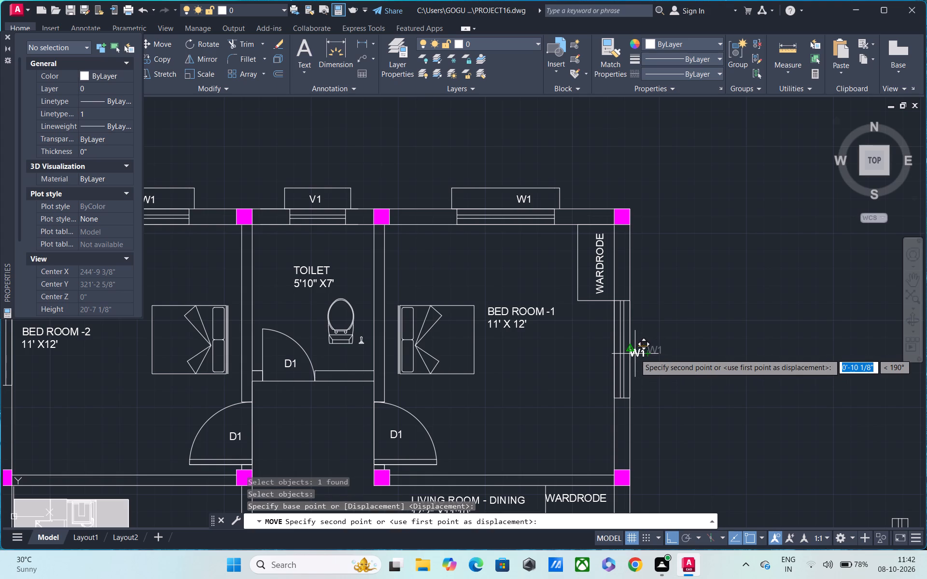
scroll(637, 354, up, 2)
click(637, 353)
Move the W1 label of the living room's east window straight west, close to the outer wall.
middle_drag(646, 385, 612, 265)
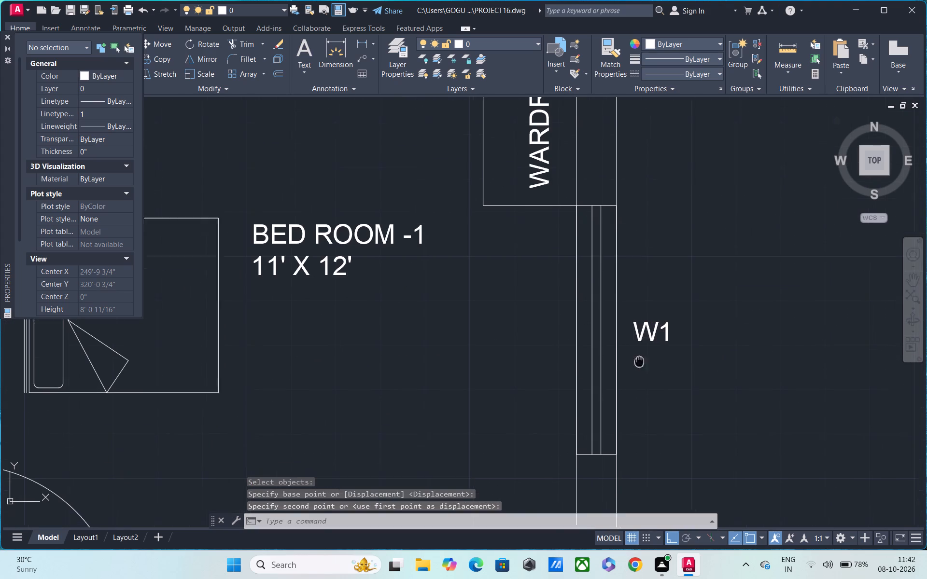
middle_drag(612, 265, 612, 264)
scroll(612, 264, down, 3)
middle_drag(639, 341, 630, 306)
scroll(613, 379, up, 2)
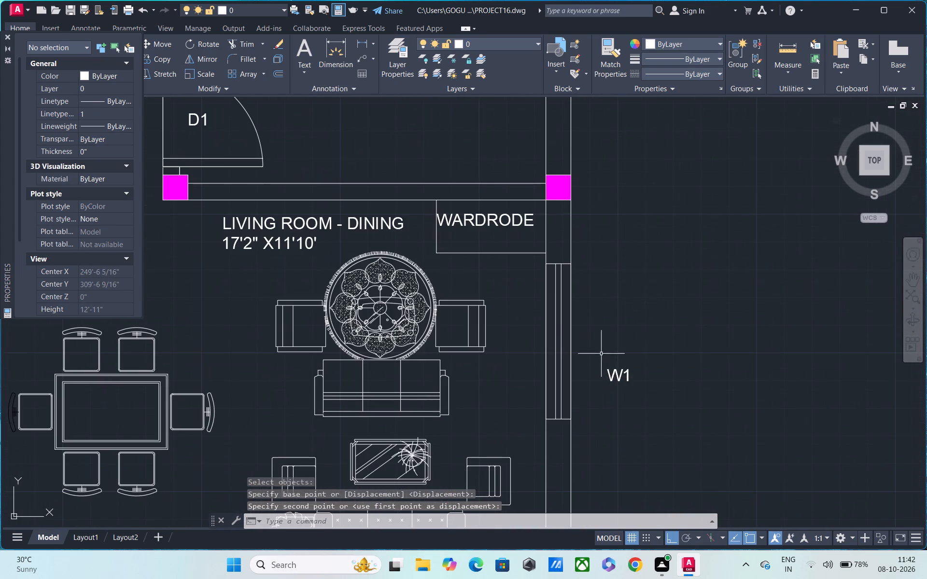
click(597, 345)
click(639, 397)
key(m)
key(space)
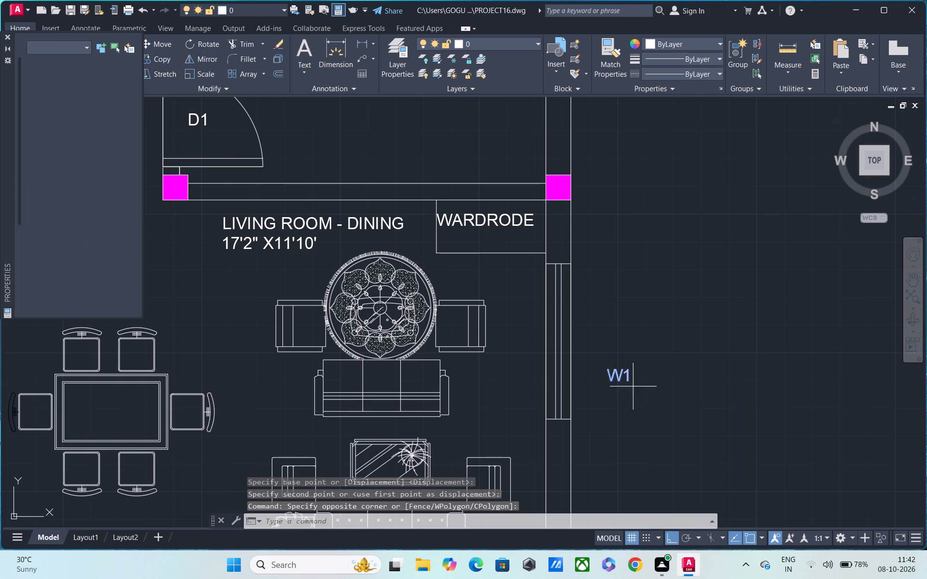
click(612, 380)
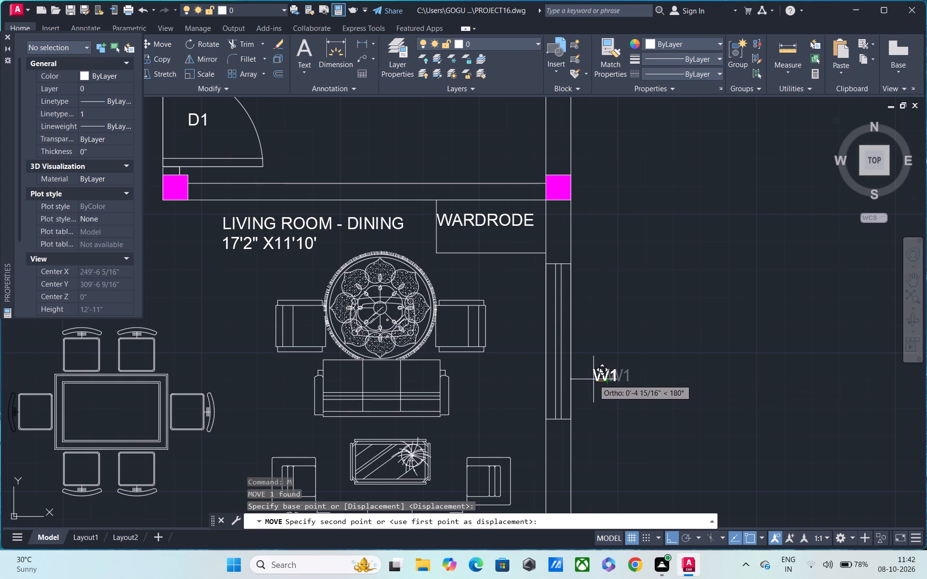
click(584, 377)
scroll(584, 366, down, 2)
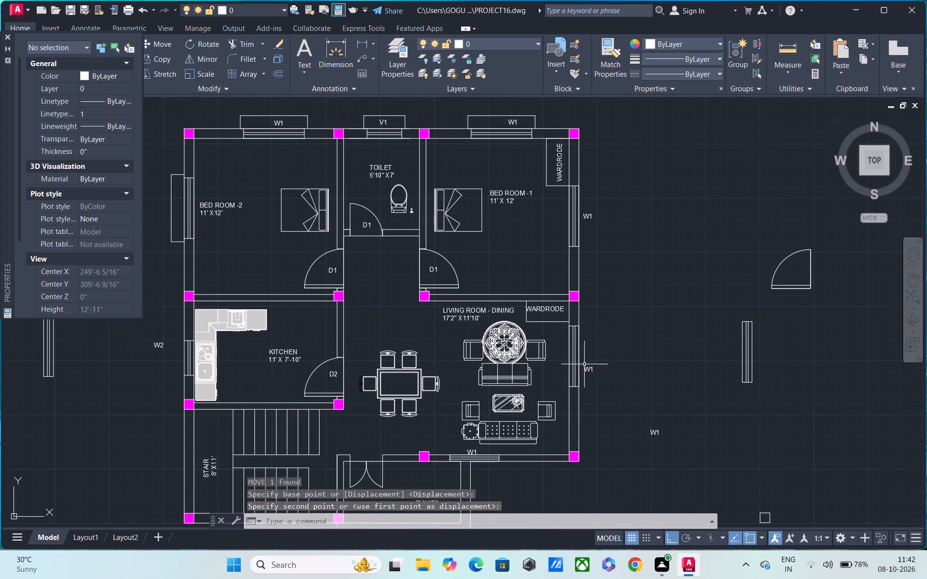
Start a line outline at the north end of the living room's east W1 window, running 3" north along the outer wall.
middle_drag(627, 382, 625, 391)
middle_drag(592, 350, 619, 381)
scroll(616, 371, up, 1)
middle_drag(613, 369, 603, 313)
text(L)
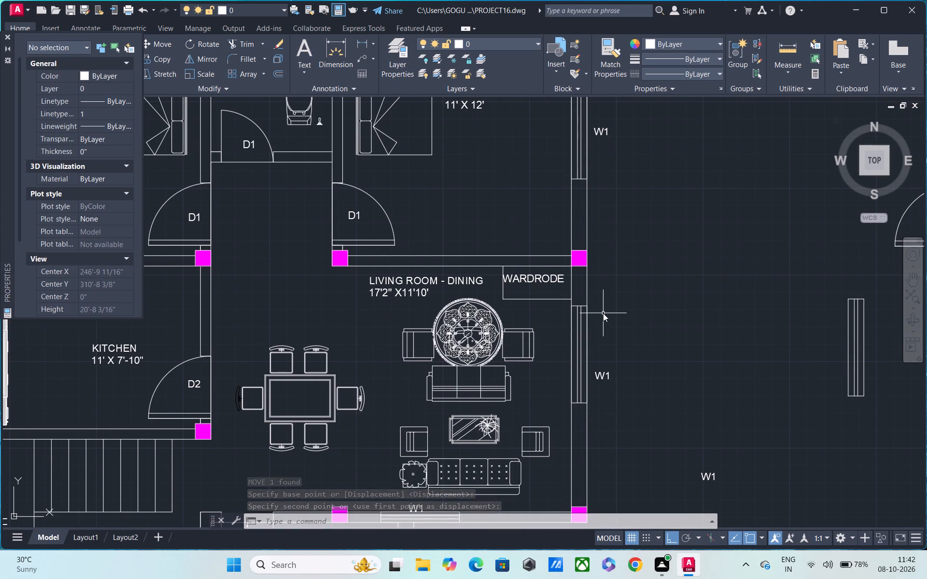
key(space)
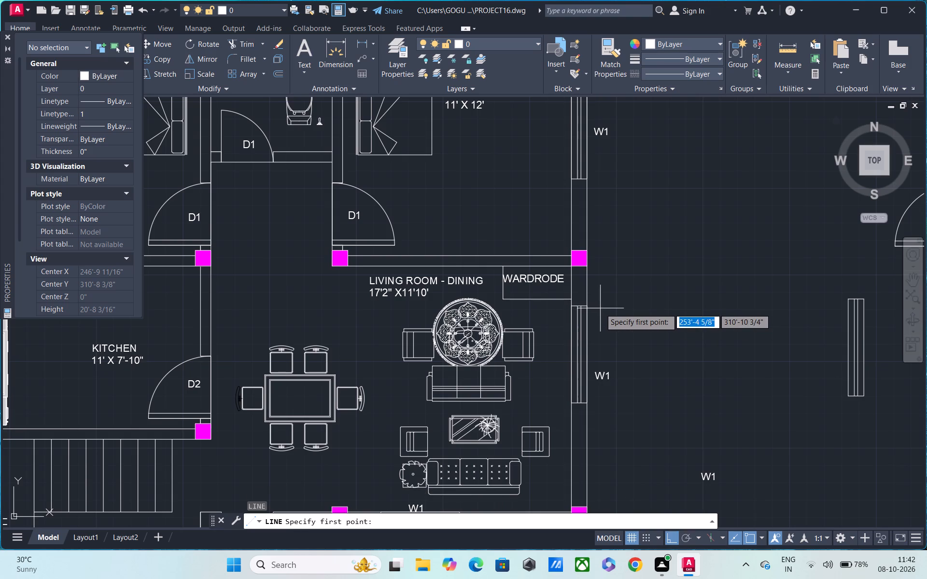
click(588, 308)
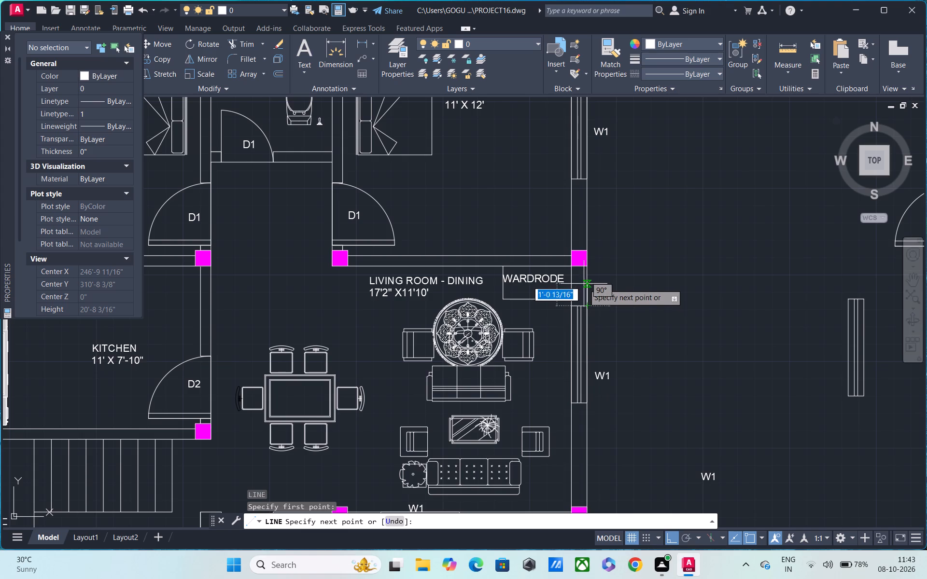
text(3")
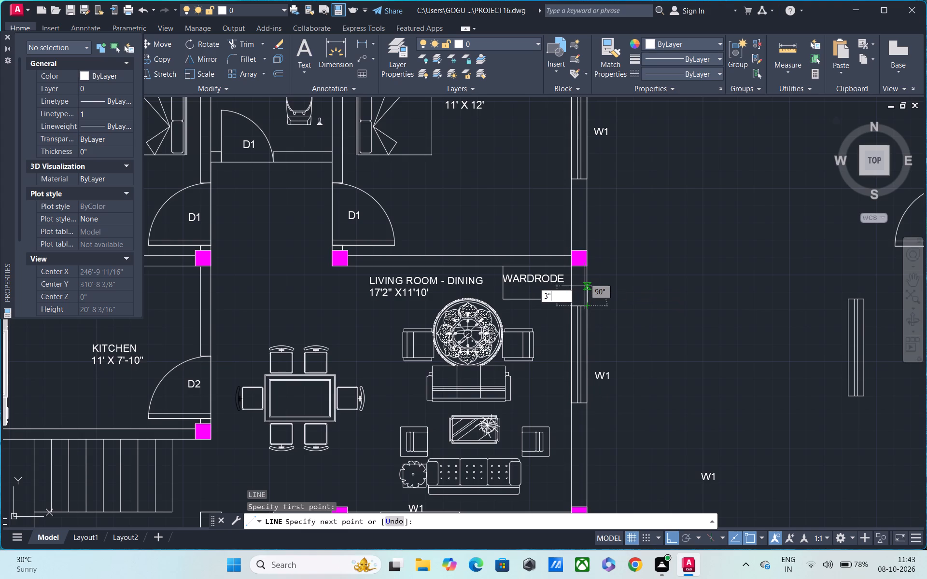
key(Return)
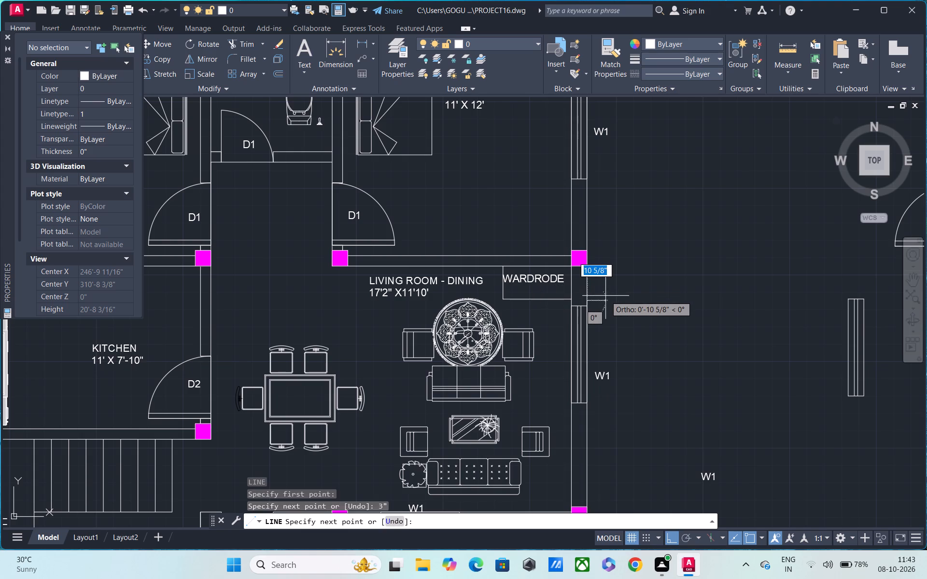
middle_drag(606, 296, 592, 268)
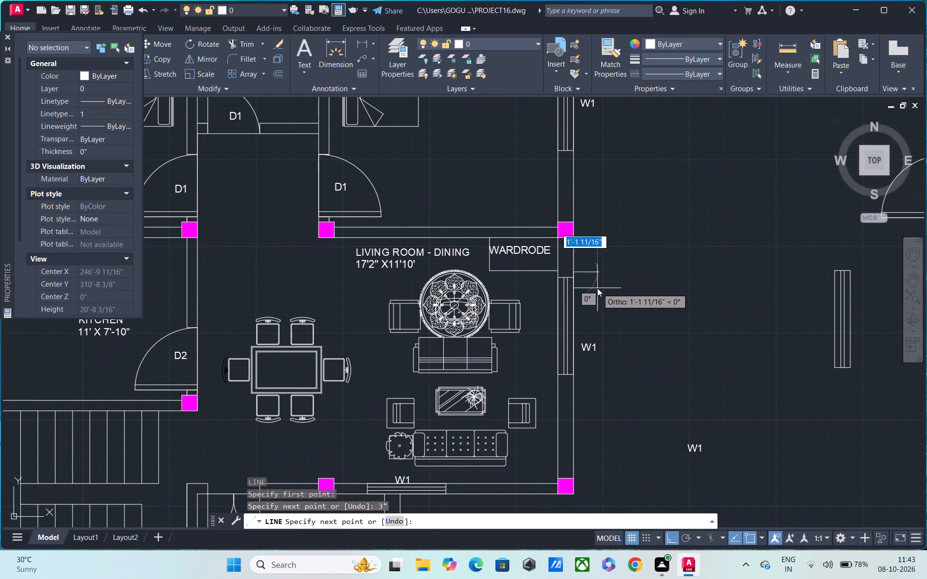
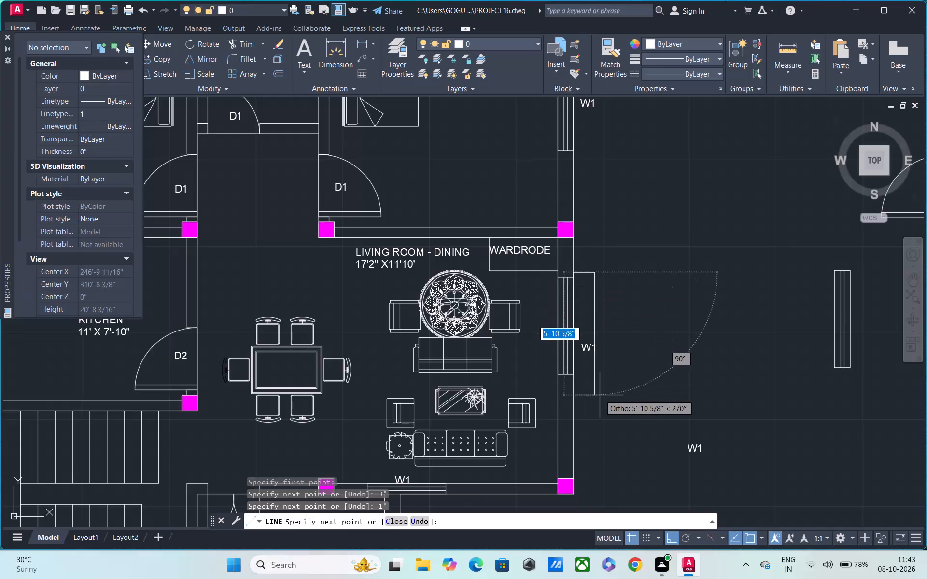
Complete the living room's east W1 window outline with a line parallel to the wall, extended 3" past the window's south end and returned to the wall.
middle_drag(599, 395, 595, 337)
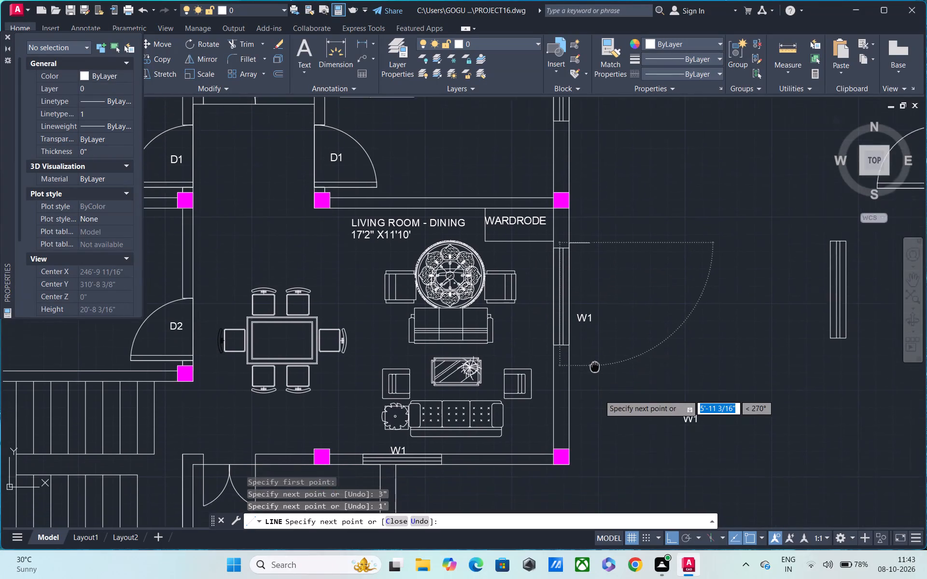
middle_drag(595, 337, 592, 328)
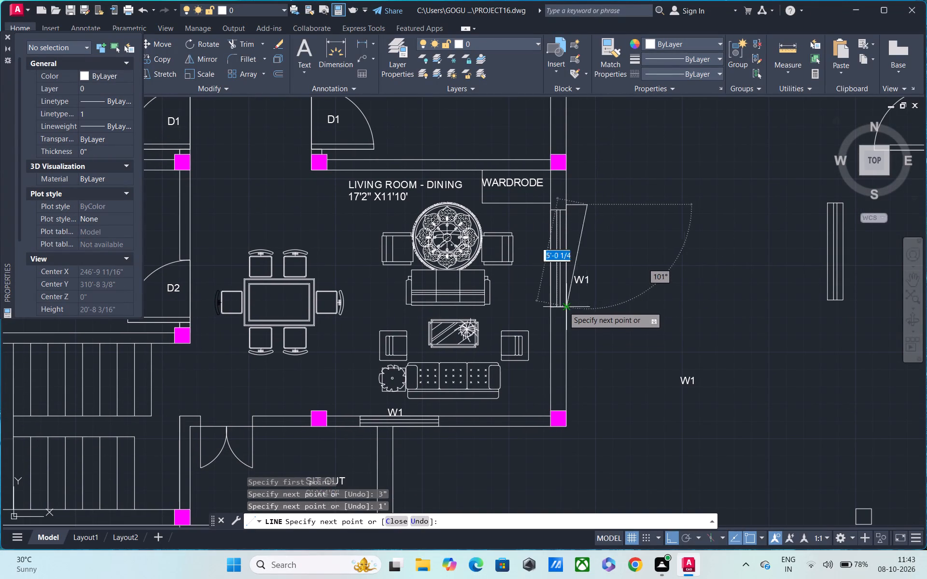
click(590, 307)
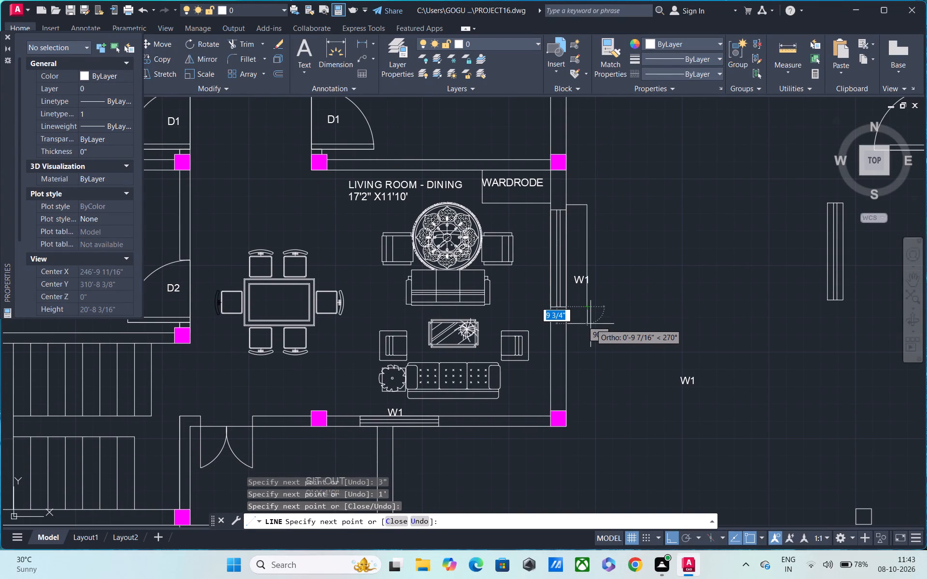
text(3")
key(Return)
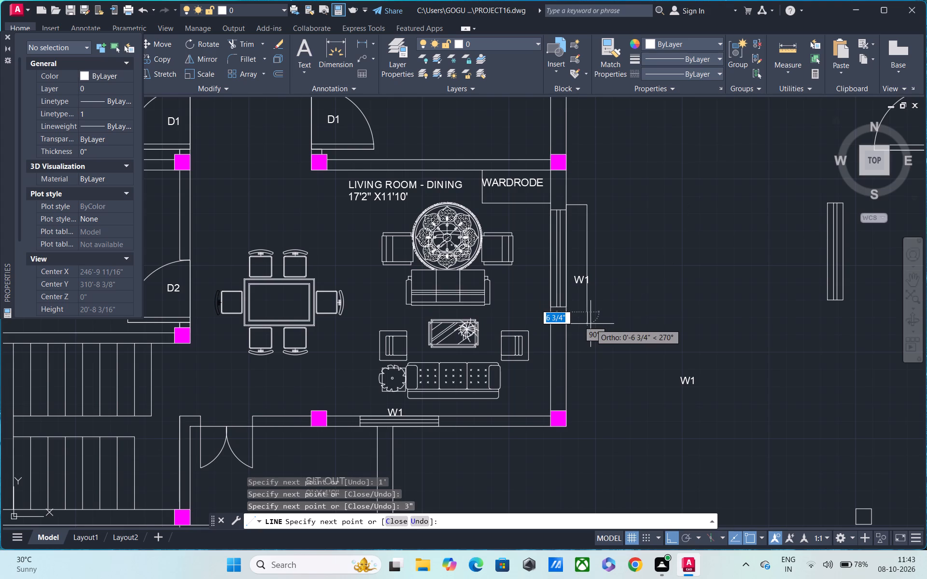
scroll(561, 338, up, 3)
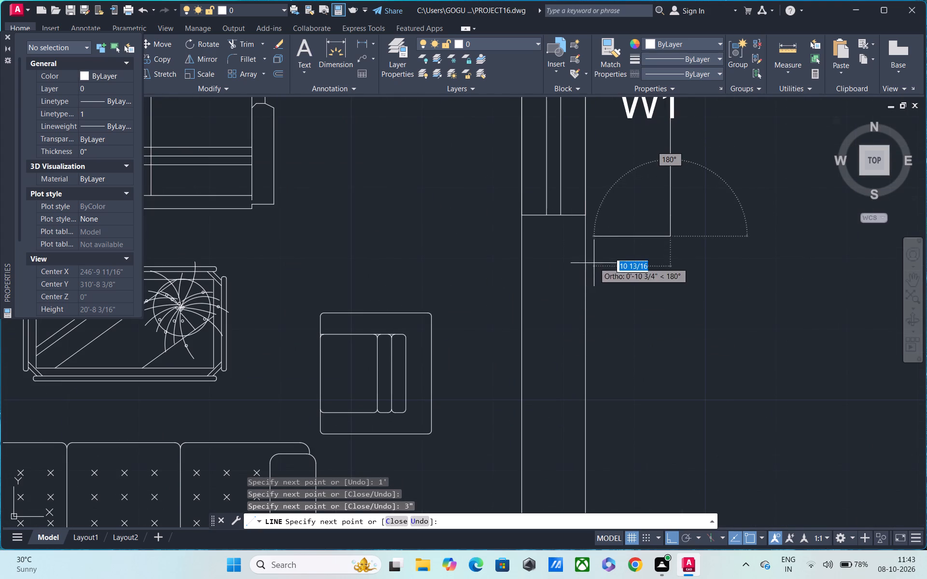
click(586, 241)
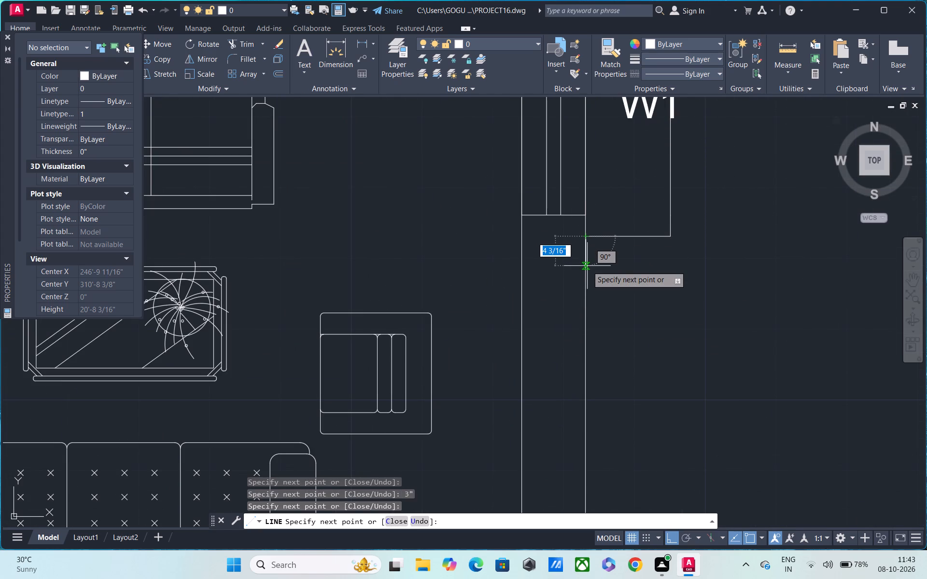
key(Escape)
Move the kitchen's W2 label southeast, close to the outer wall beside the west window.
scroll(611, 241, down, 2)
middle_drag(611, 296, 617, 255)
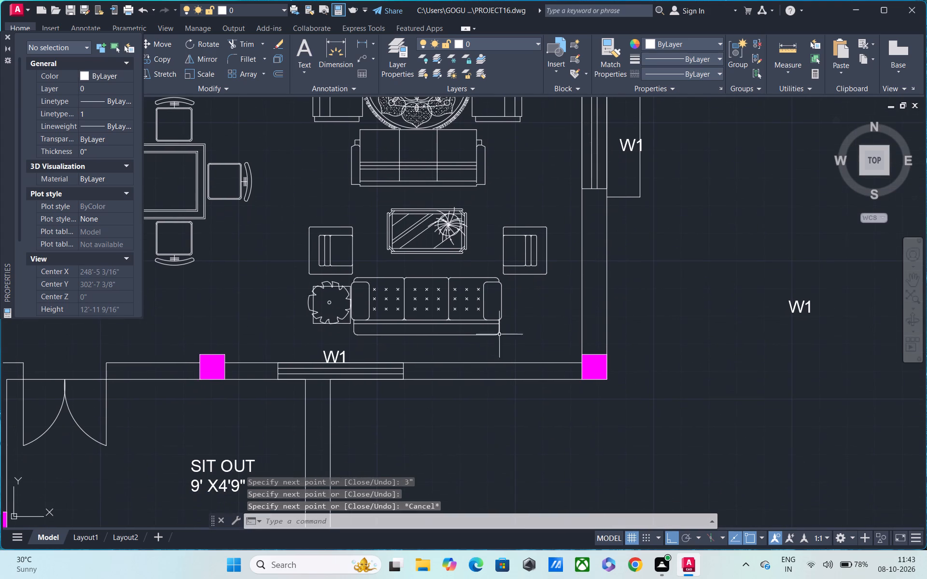
middle_drag(461, 340, 550, 270)
scroll(548, 289, down, 1)
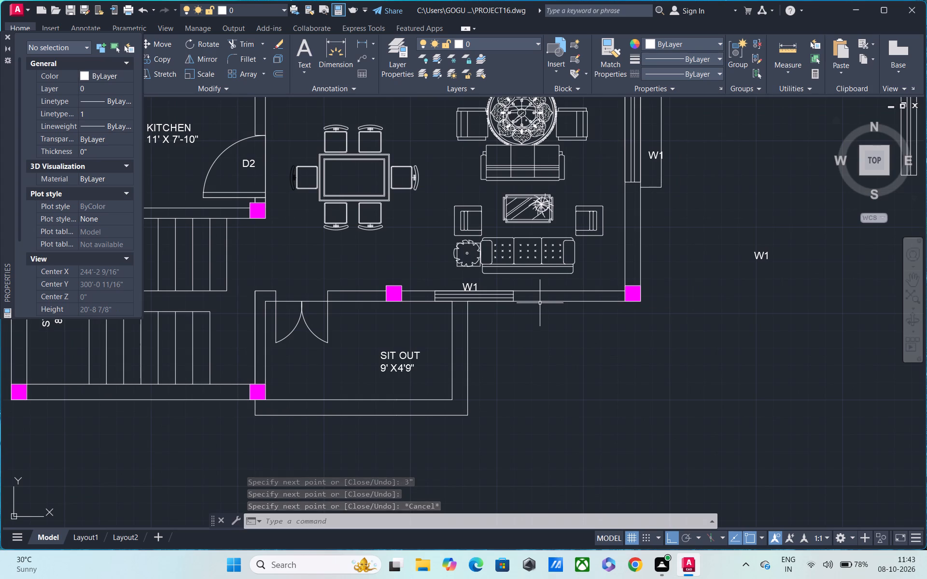
scroll(341, 227, down, 1)
middle_drag(327, 225, 534, 247)
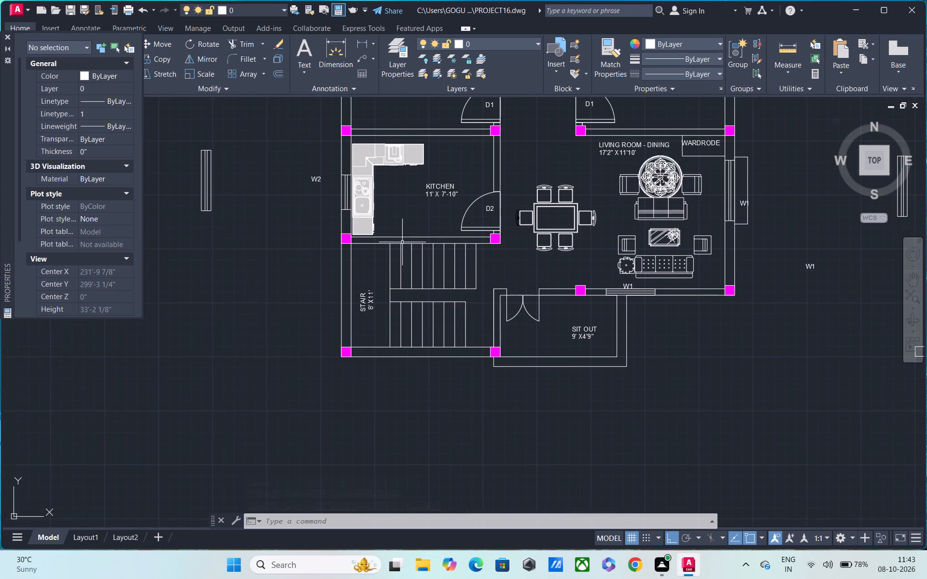
middle_drag(309, 202, 327, 240)
scroll(329, 227, down, 2)
scroll(331, 224, up, 3)
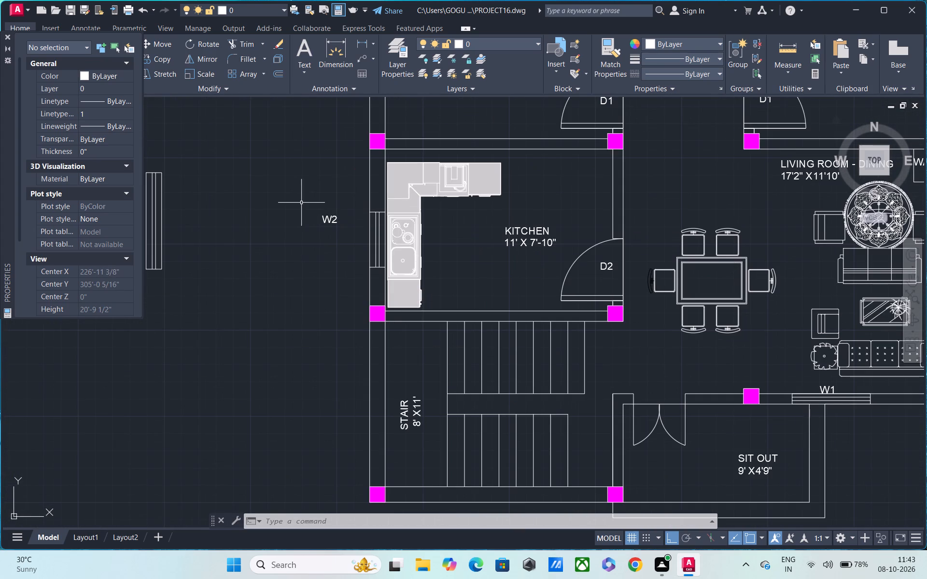
drag(296, 199, 312, 199)
click(348, 242)
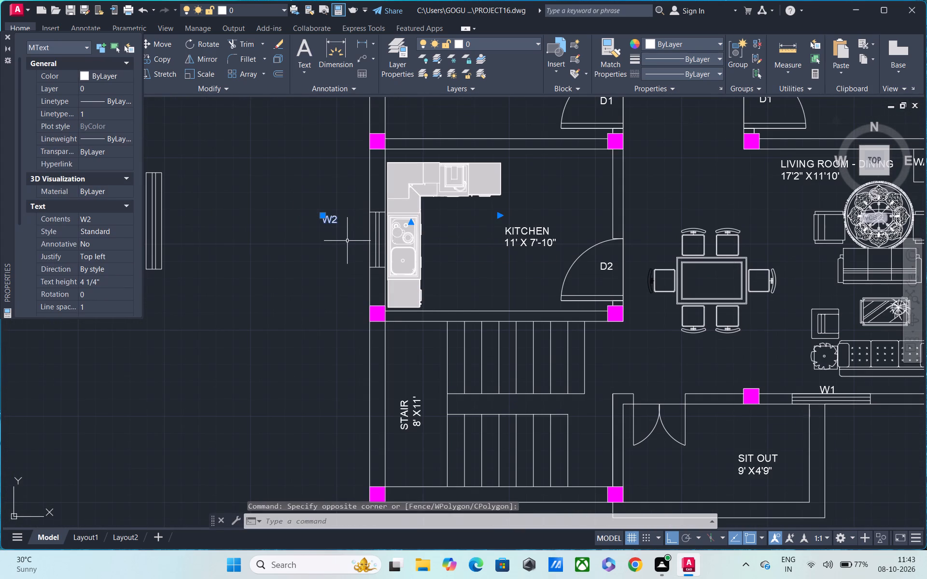
text(M)
key(space)
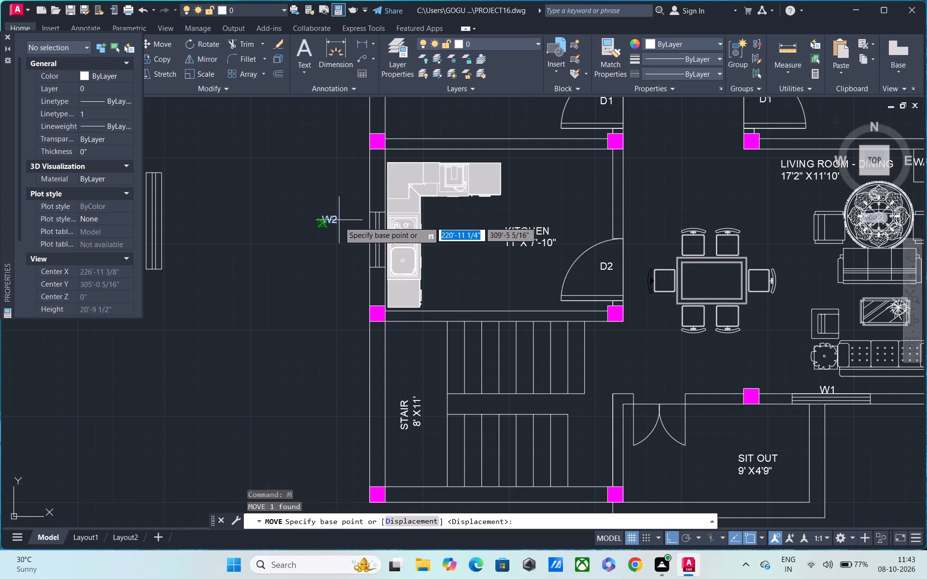
click(338, 222)
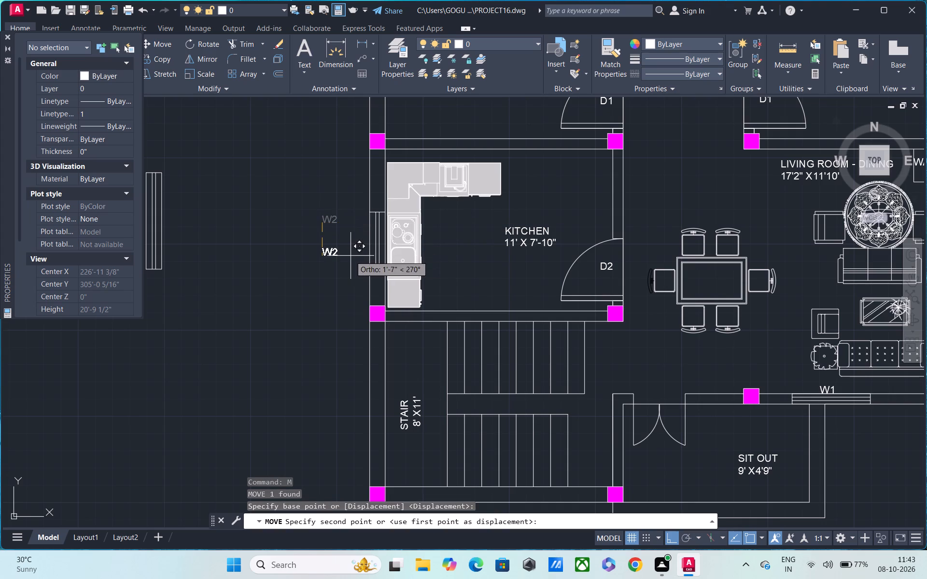
key(F8)
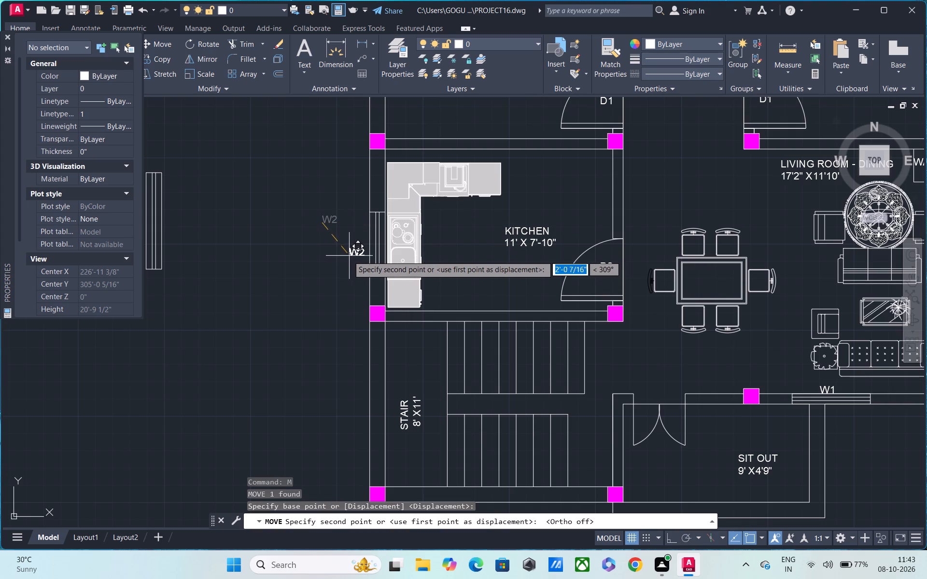
click(347, 256)
key(Escape)
Draw the kitchen W2 window's outline with lines 3" north along the wall, 1' west, south to 3" past the window, and back to the wall.
text(L)
key(space)
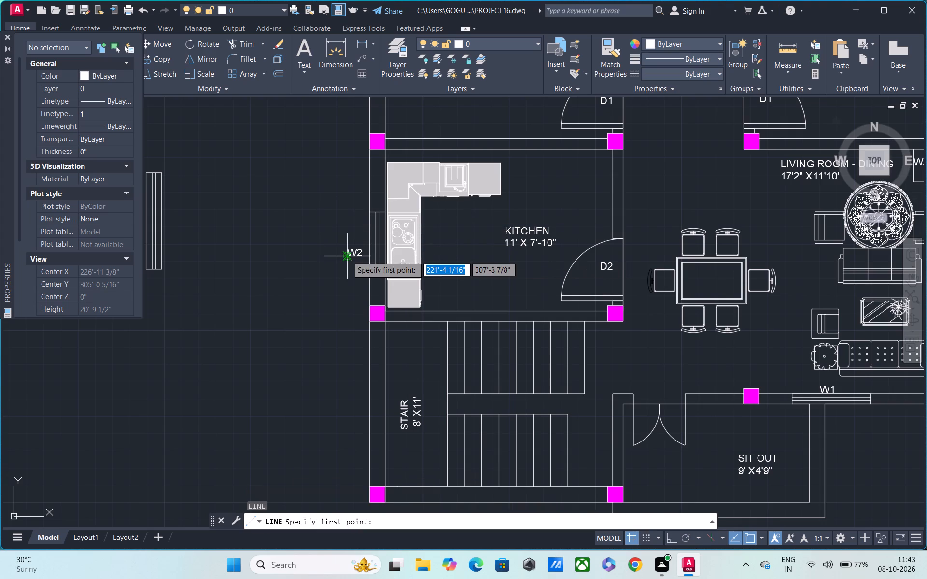
click(368, 215)
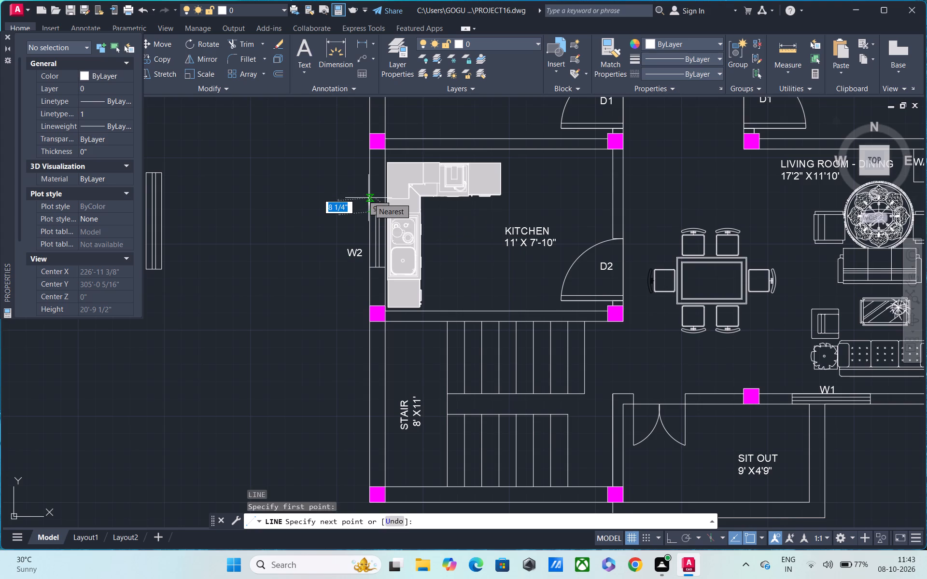
text(3")
key(Return)
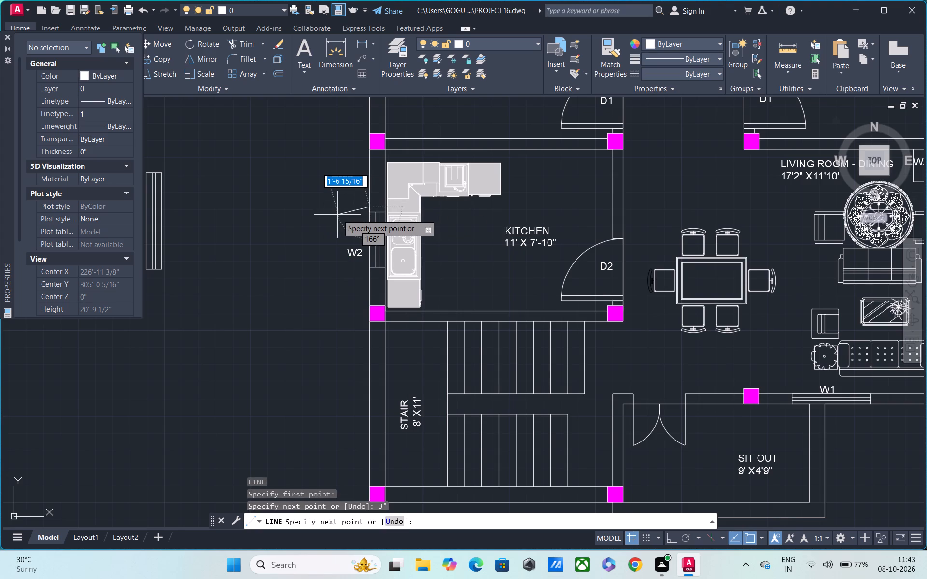
key(F8)
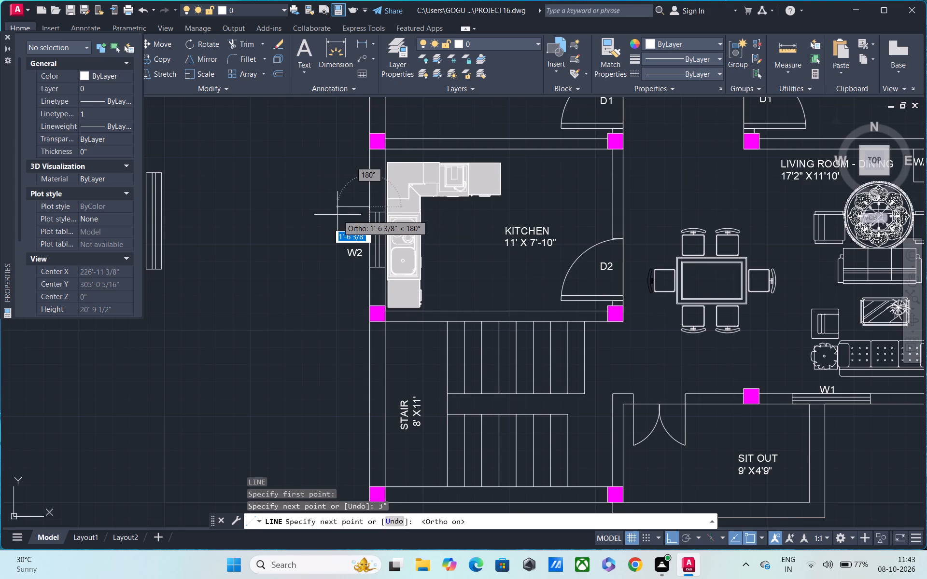
text(1')
key(Return)
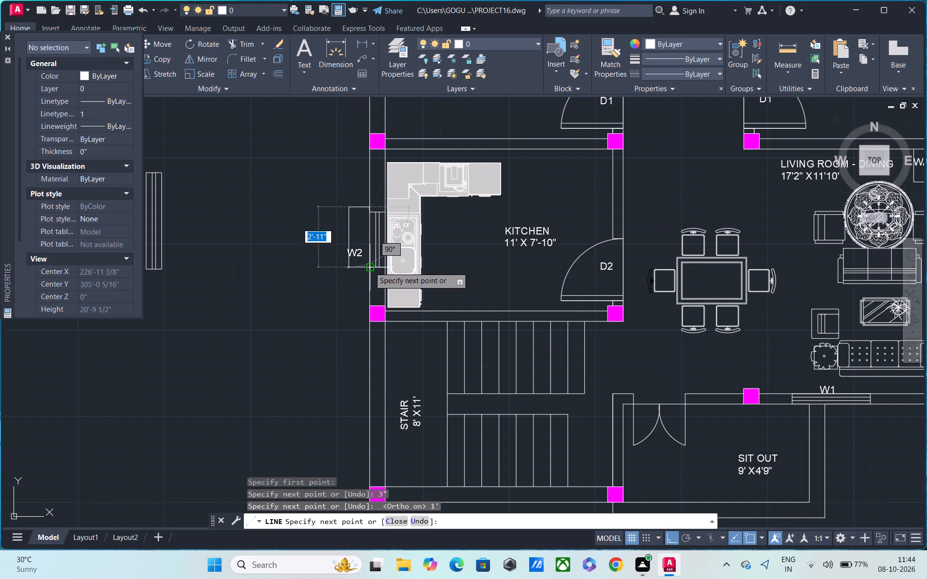
click(348, 268)
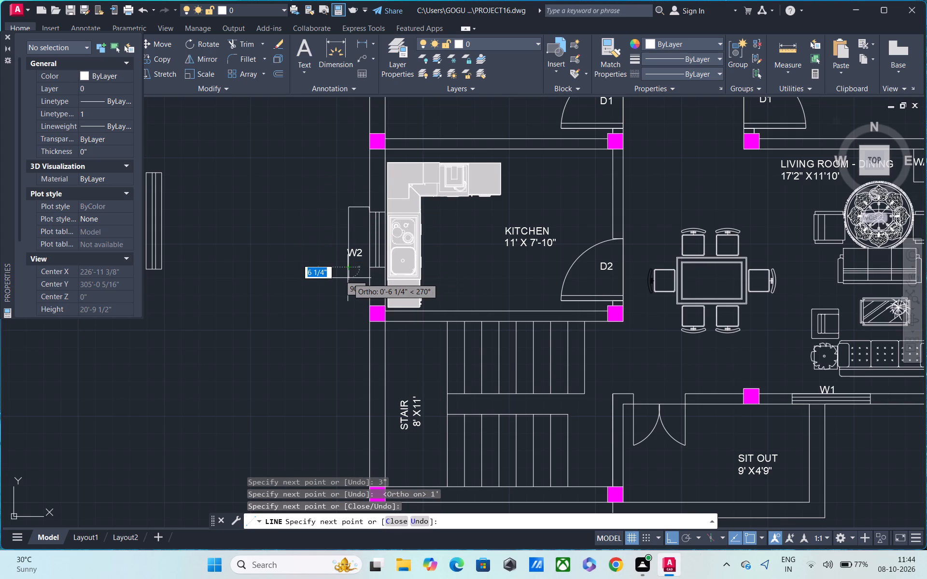
text(3")
key(Return)
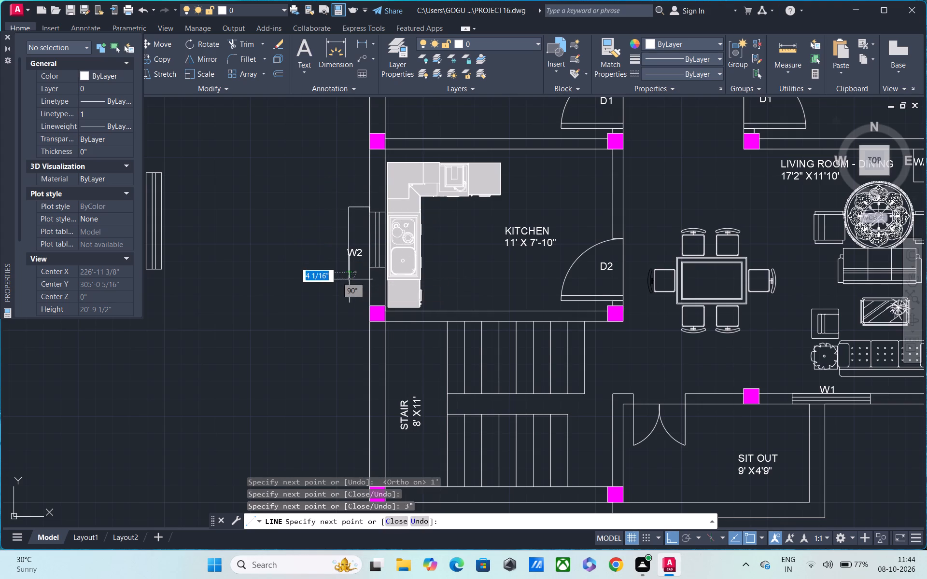
scroll(373, 273, up, 3)
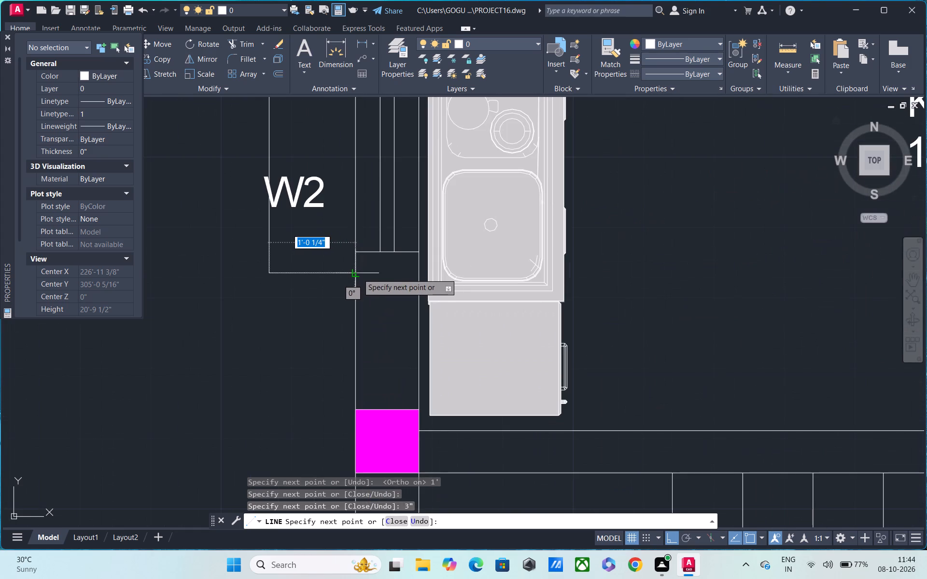
click(358, 274)
key(Escape)
Draw a wardrobe outline in Bed Room-2's northwest corner with a line south from the north wall and a return to the west wall.
scroll(352, 289, down, 4)
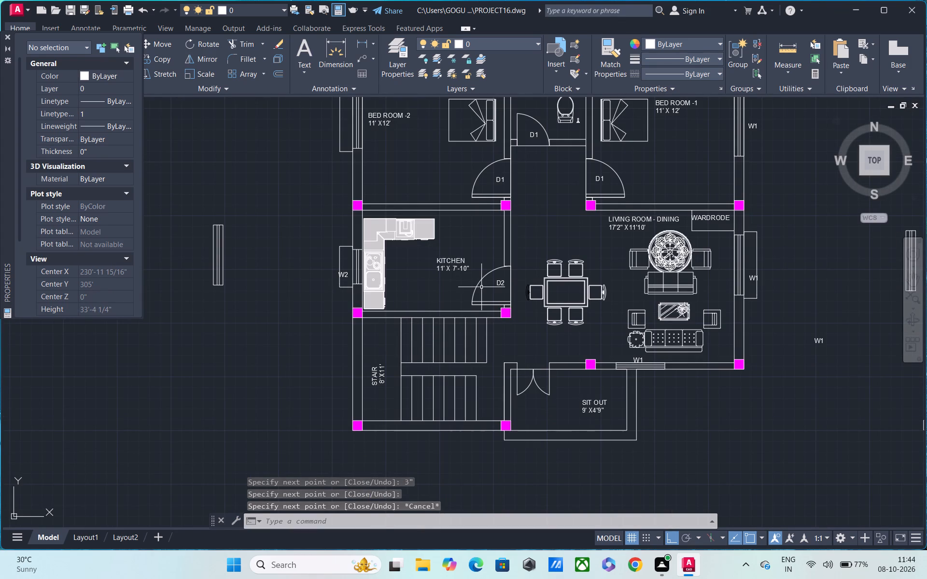
scroll(481, 287, down, 2)
middle_drag(492, 223, 472, 219)
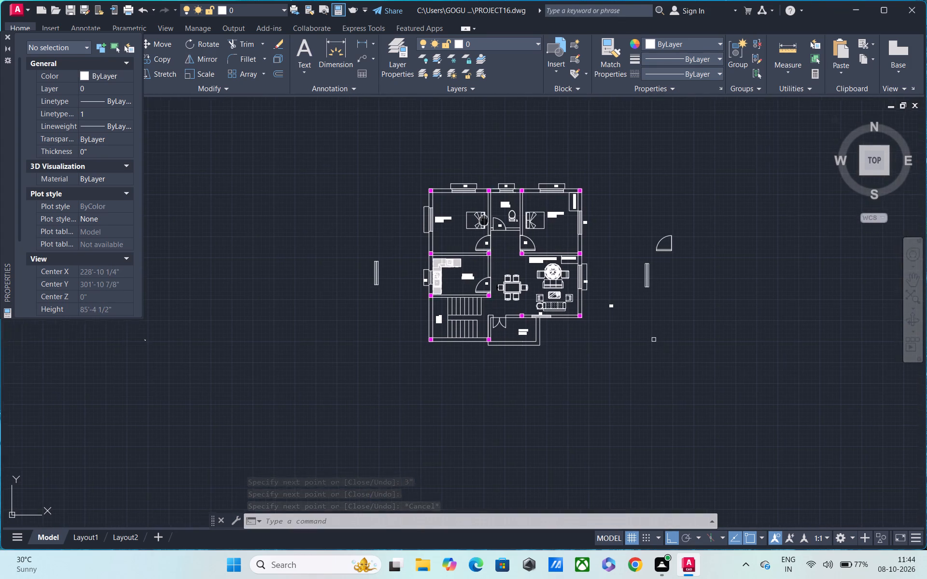
middle_drag(472, 219, 471, 219)
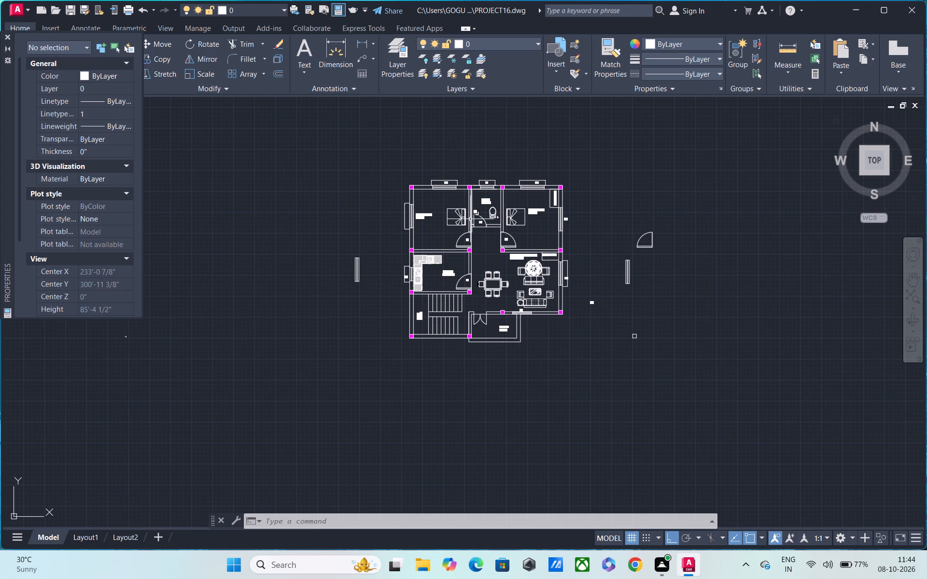
scroll(456, 211, up, 3)
middle_drag(382, 196, 441, 274)
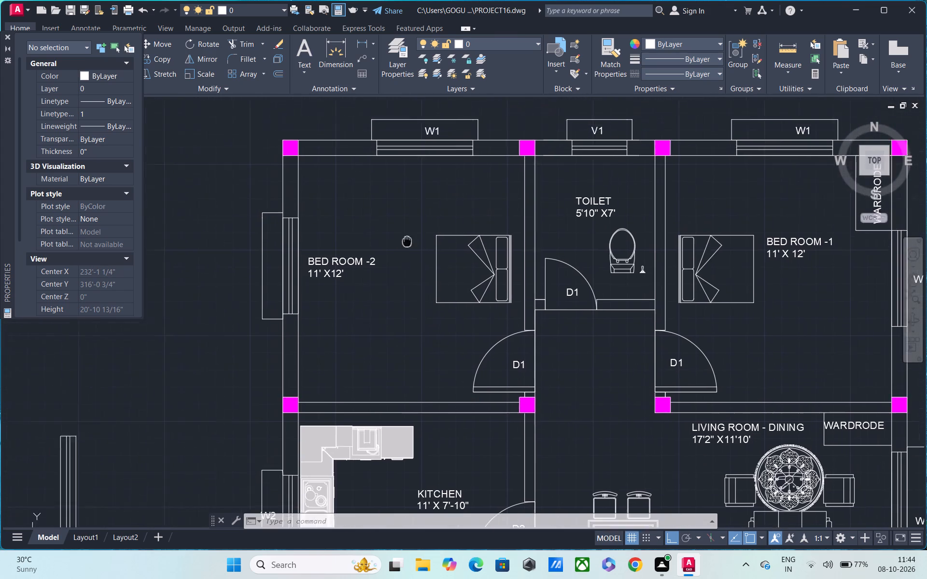
middle_drag(441, 274, 453, 281)
text(L)
key(space)
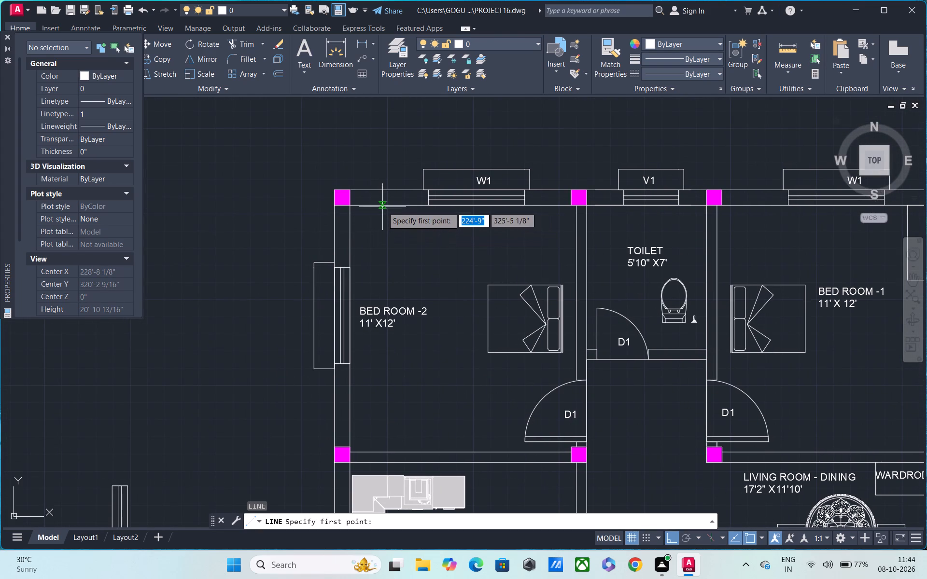
click(382, 207)
click(386, 285)
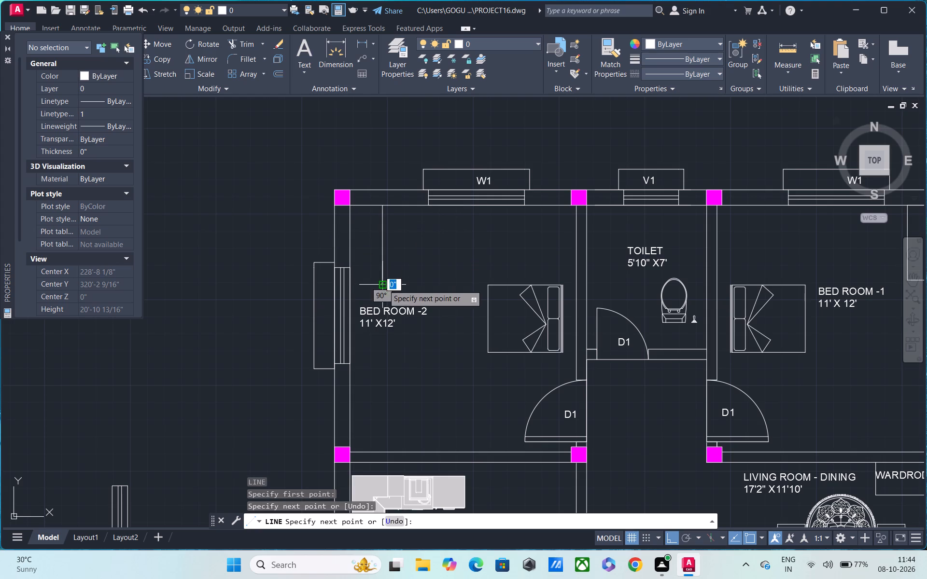
click(351, 285)
key(Escape)
Copy the vertical WARDRODE label from Bed Room-1's wardrobe straight west into Bed Room-2's wardrobe.
middle_drag(476, 275, 265, 274)
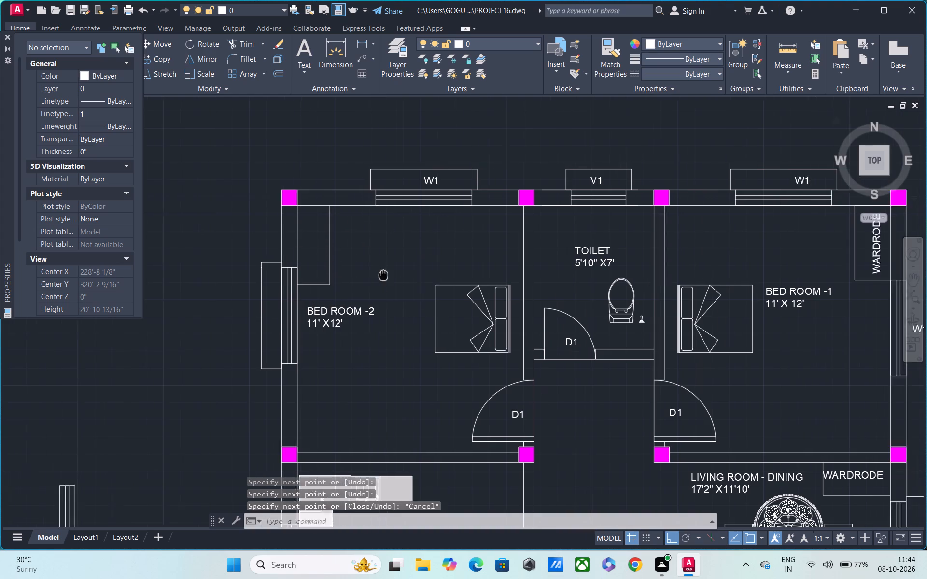
middle_drag(265, 274, 186, 263)
scroll(191, 261, down, 1)
scroll(468, 239, up, 2)
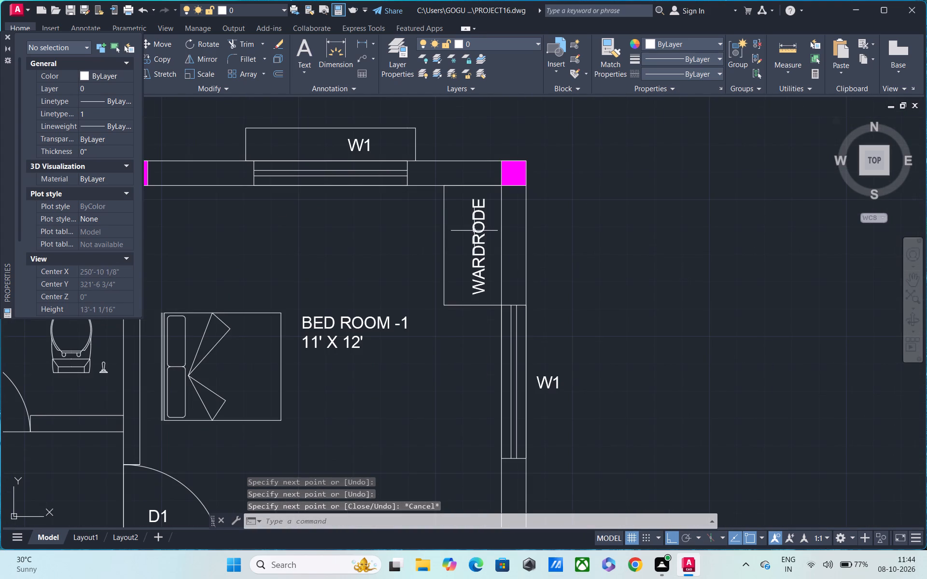
click(475, 231)
text(CO)
key(space)
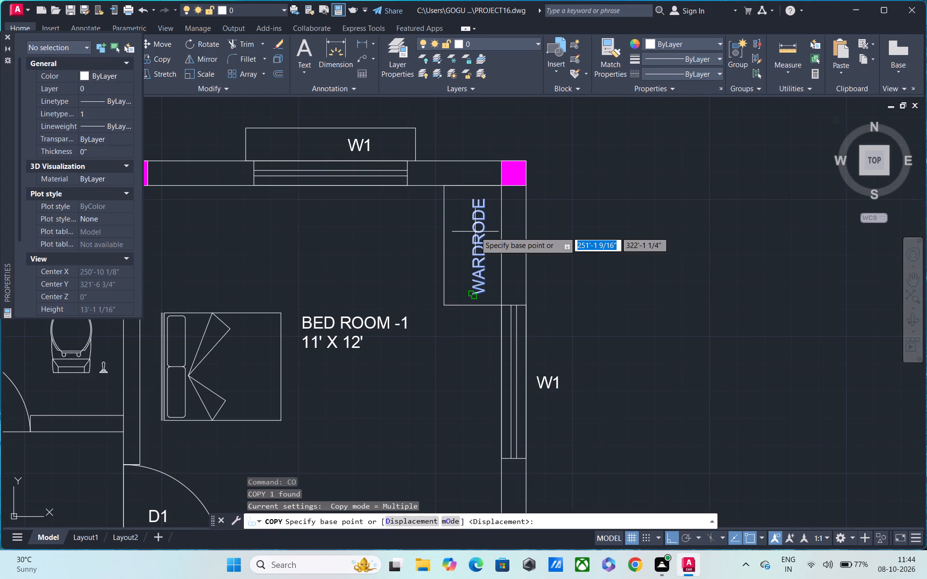
click(475, 232)
middle_drag(215, 263, 645, 278)
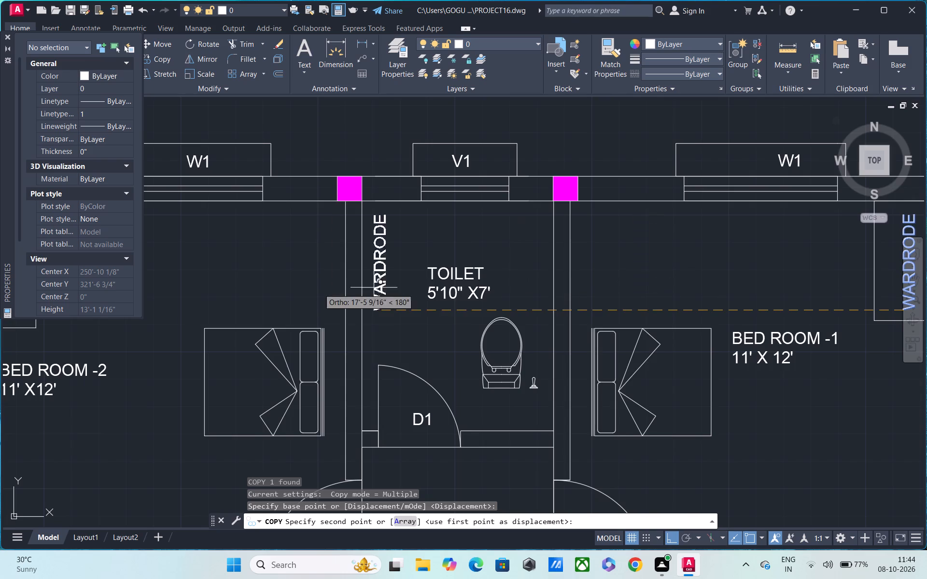
middle_drag(316, 289, 642, 294)
click(332, 317)
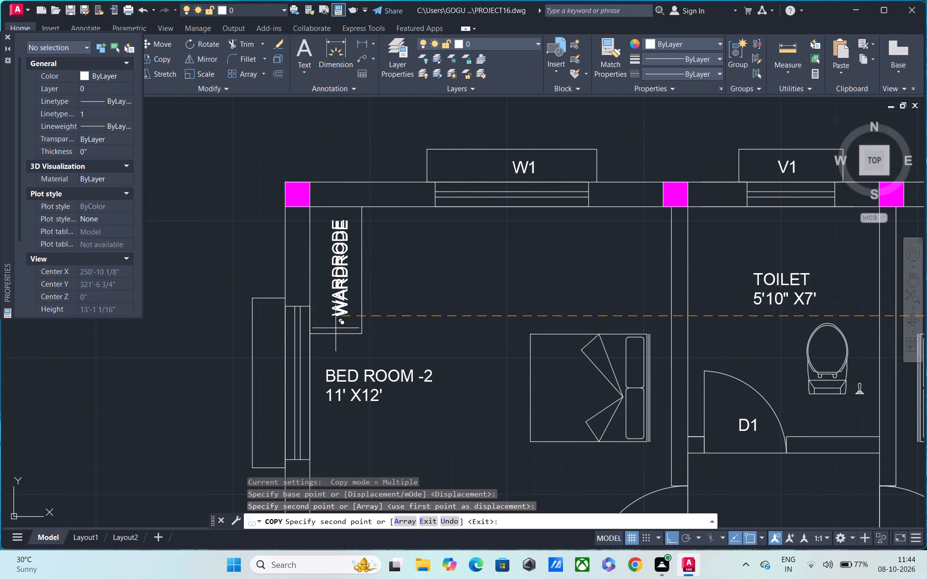
key(Escape)
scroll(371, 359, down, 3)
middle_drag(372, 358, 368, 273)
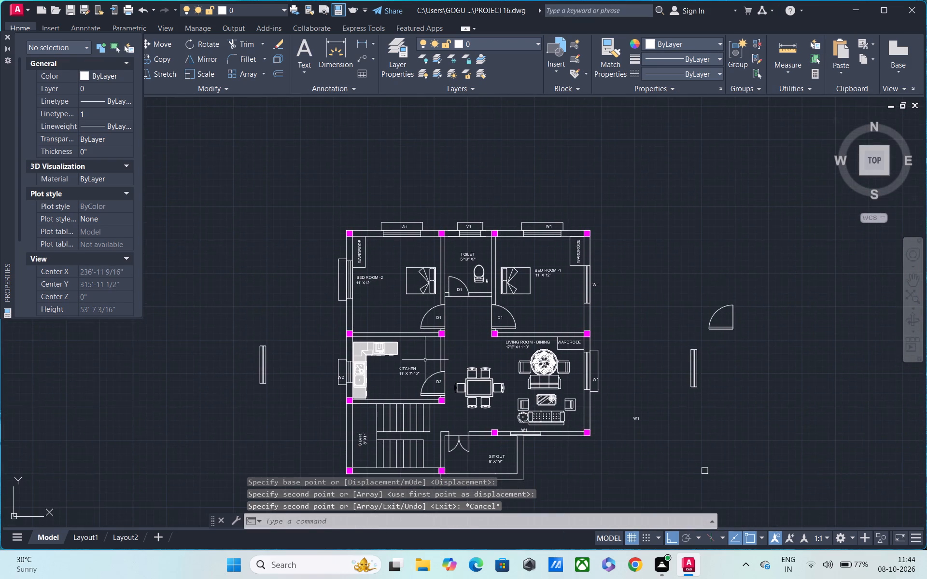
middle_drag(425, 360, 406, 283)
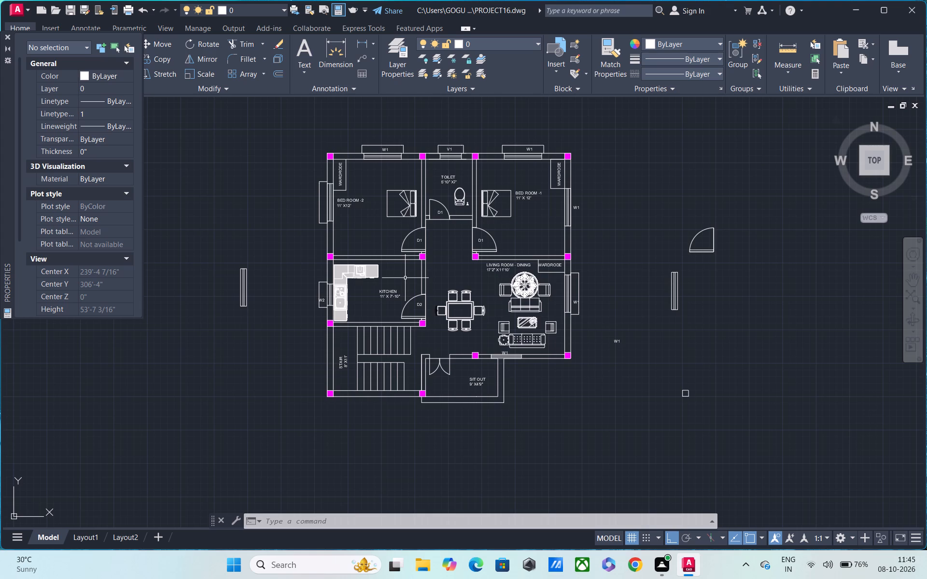
Erase the spare door, window, column square and W1 label east of the plan and the spare window west of it.
middle_drag(444, 212, 396, 259)
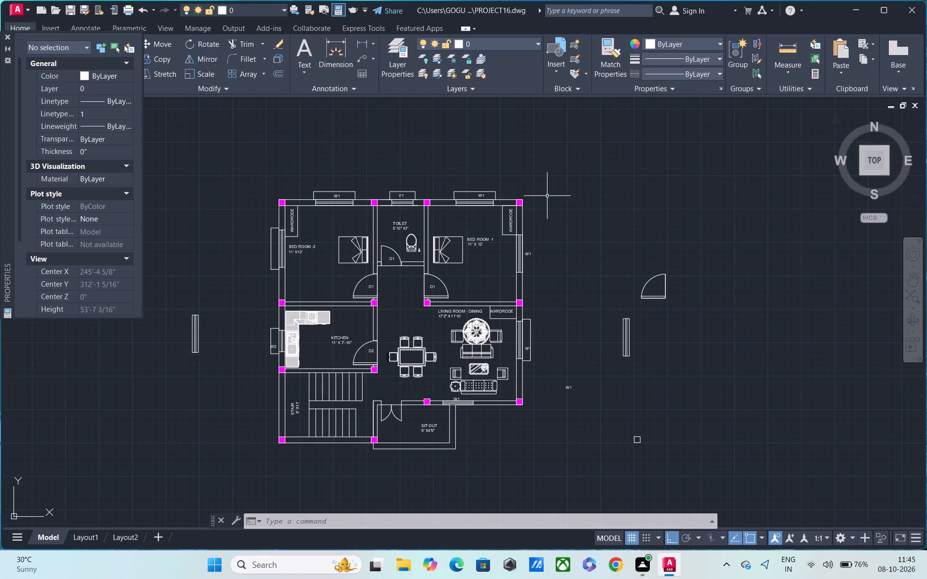
drag(550, 198, 561, 200)
click(732, 451)
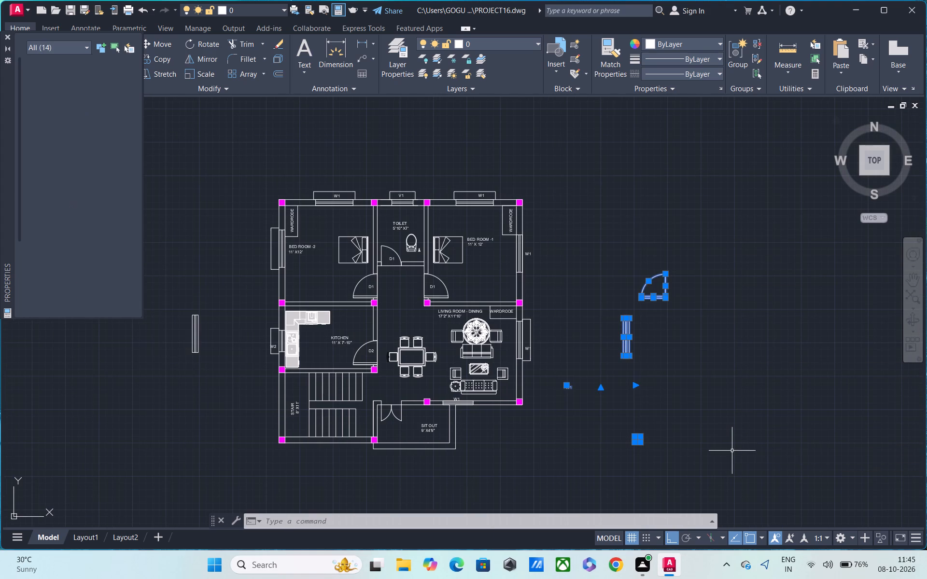
key(Delete)
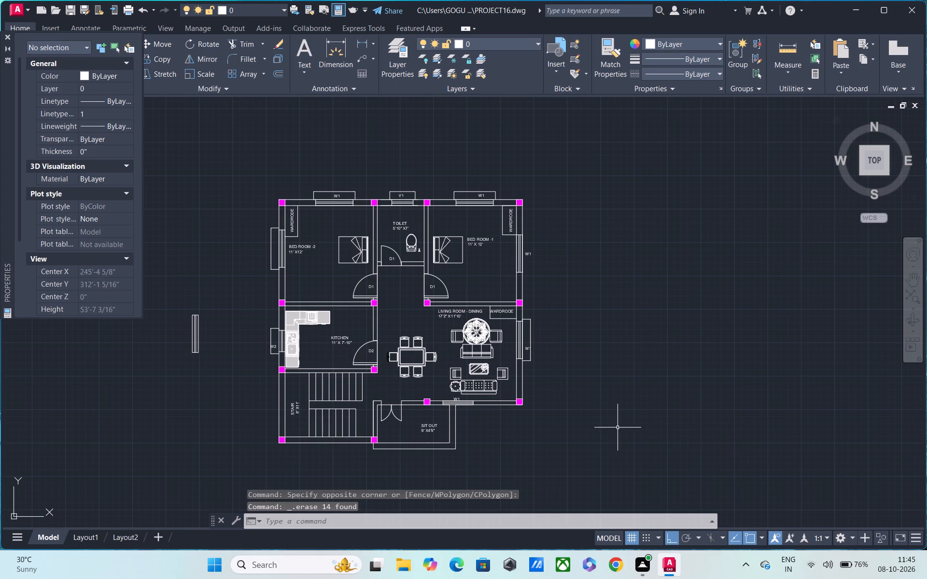
middle_drag(604, 412, 719, 326)
drag(274, 207, 285, 207)
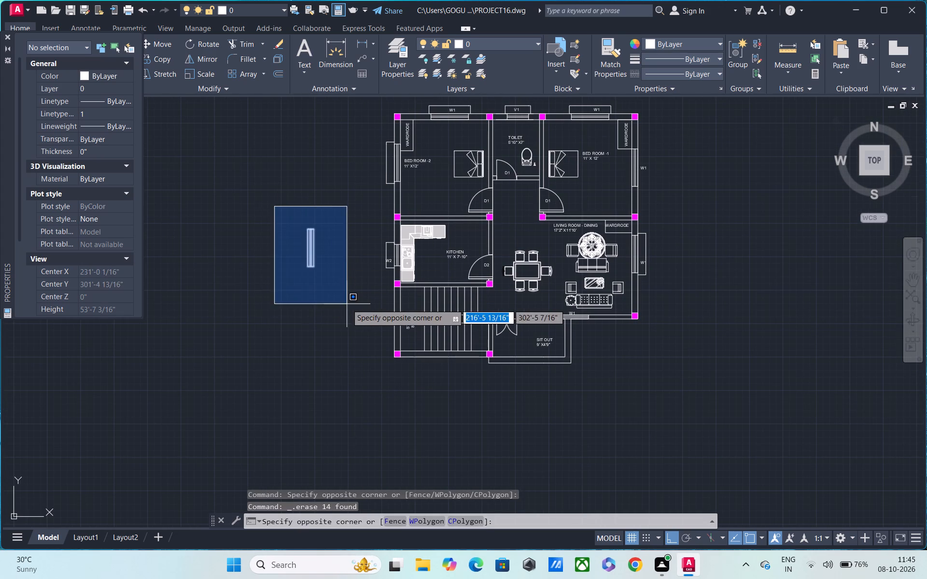
click(347, 304)
key(Delete)
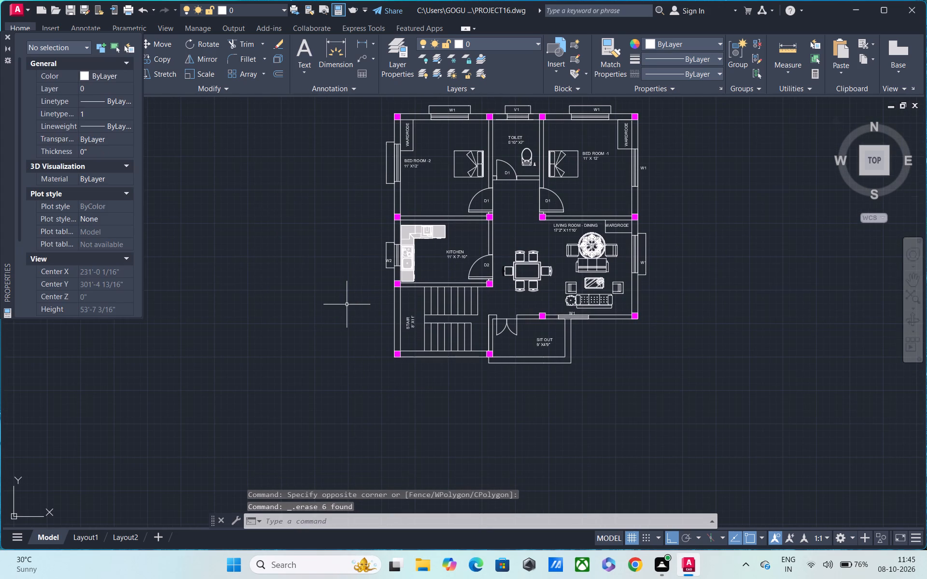
Hatch Bed Room-2's north, west and south walls and the kitchen's west wall above W2 with a Solid fill coloured ByBlock.
text(H)
key(space)
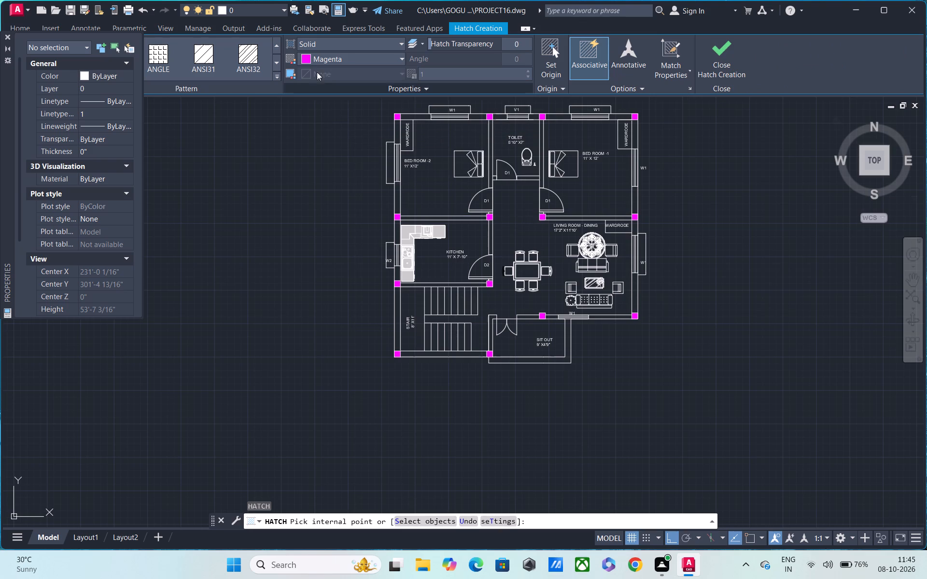
click(307, 58)
click(309, 83)
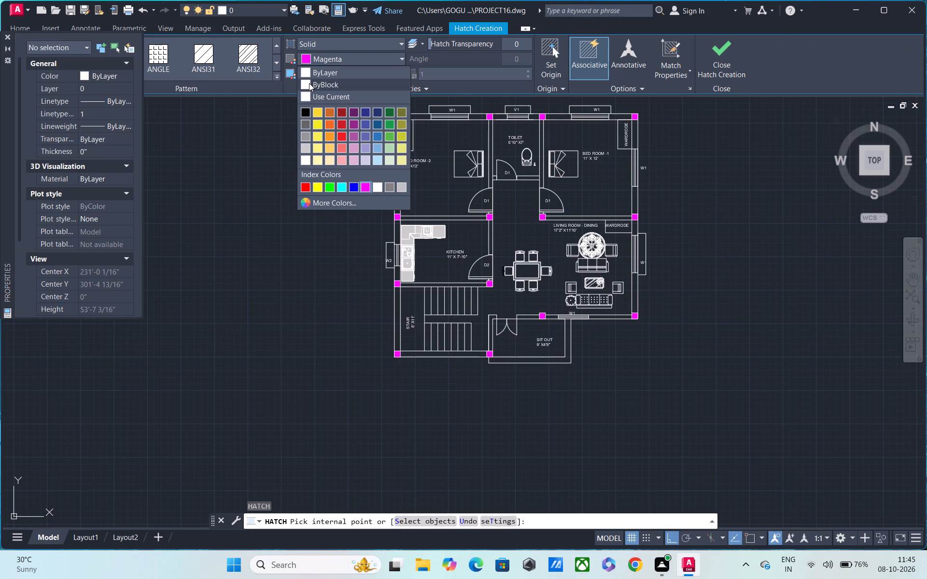
middle_drag(399, 157, 401, 210)
scroll(393, 187, up, 2)
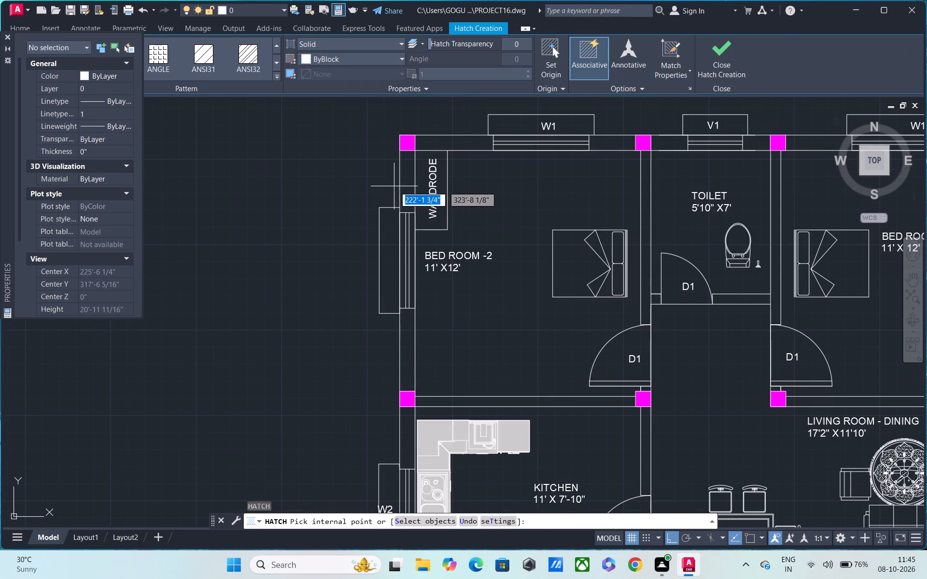
click(407, 441)
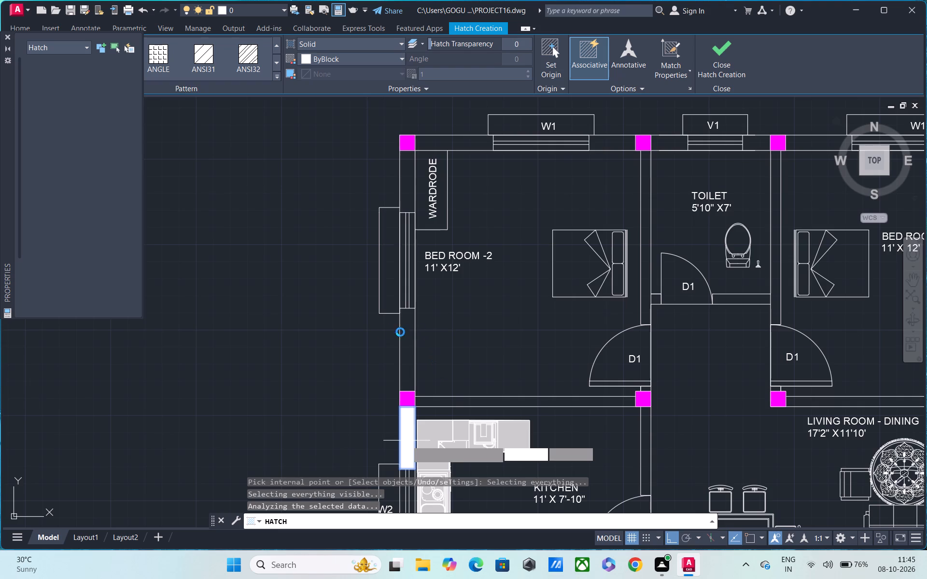
middle_drag(387, 332, 326, 257)
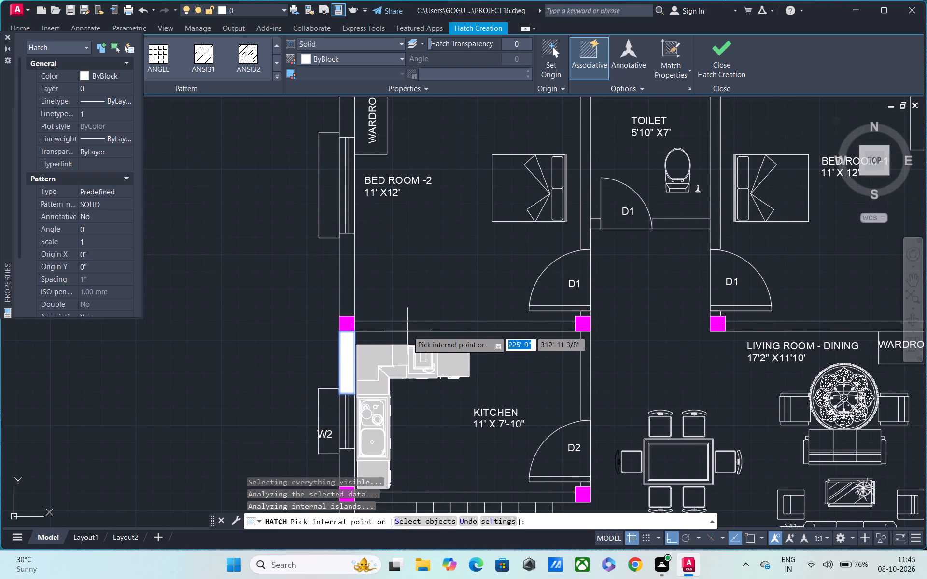
click(407, 326)
click(348, 272)
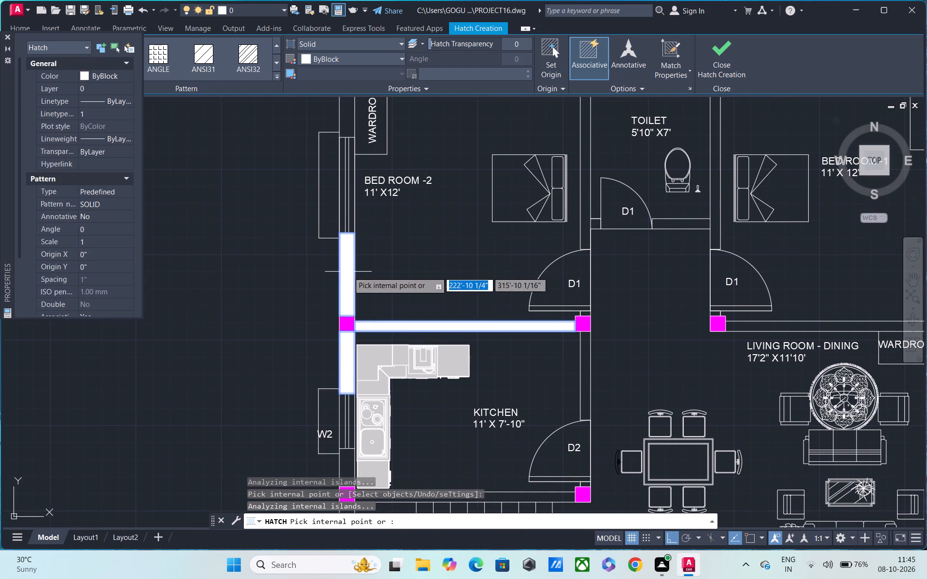
middle_drag(351, 264, 369, 360)
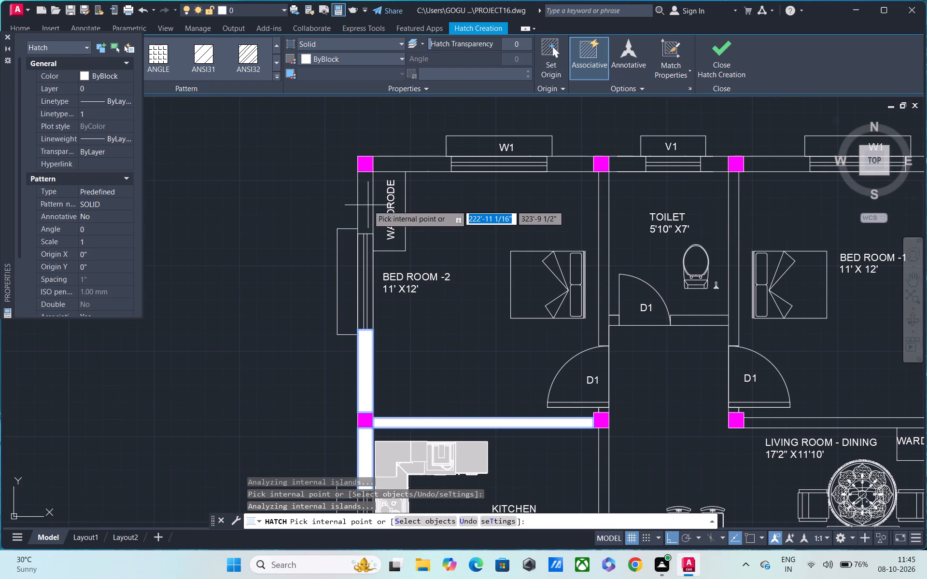
click(368, 205)
click(418, 165)
click(574, 165)
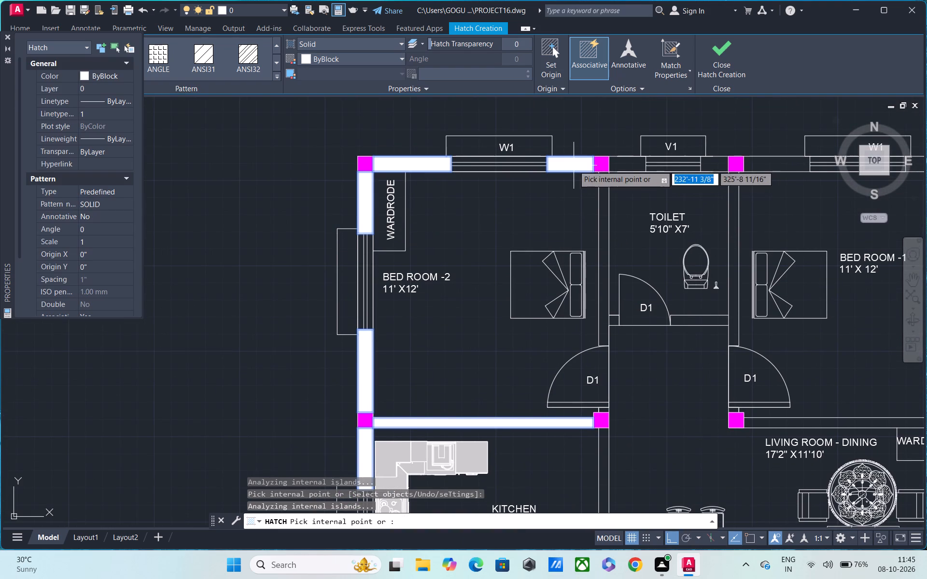
Extend the solid hatch to the north walls of the toilet and Bed Room-1 and to Bed Room-1's east wall.
click(631, 168)
middle_drag(597, 180, 279, 229)
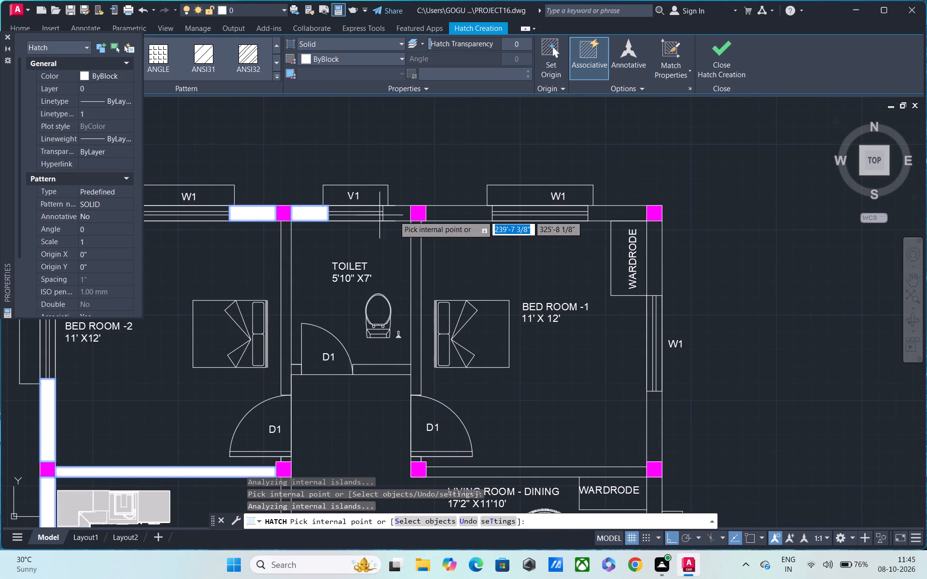
click(394, 216)
click(456, 218)
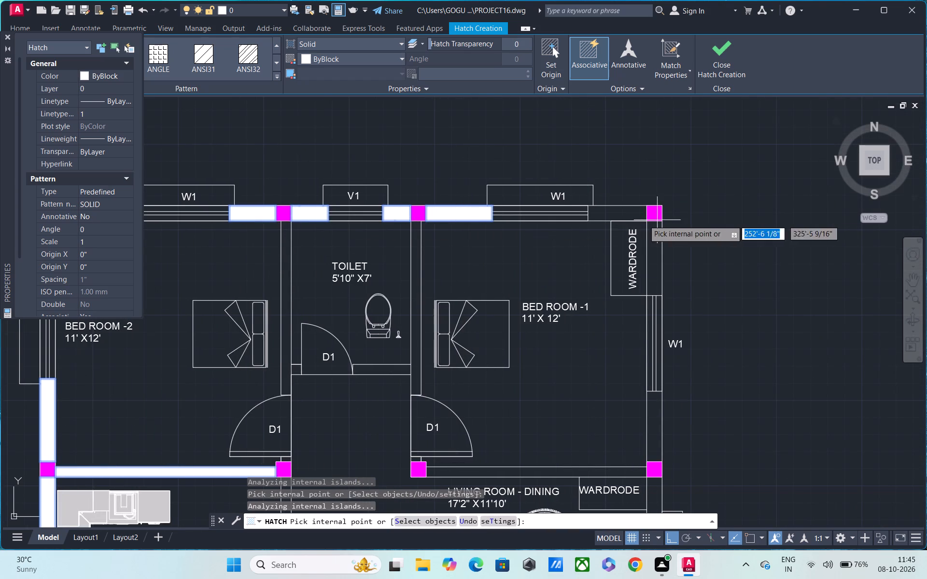
click(592, 221)
click(649, 262)
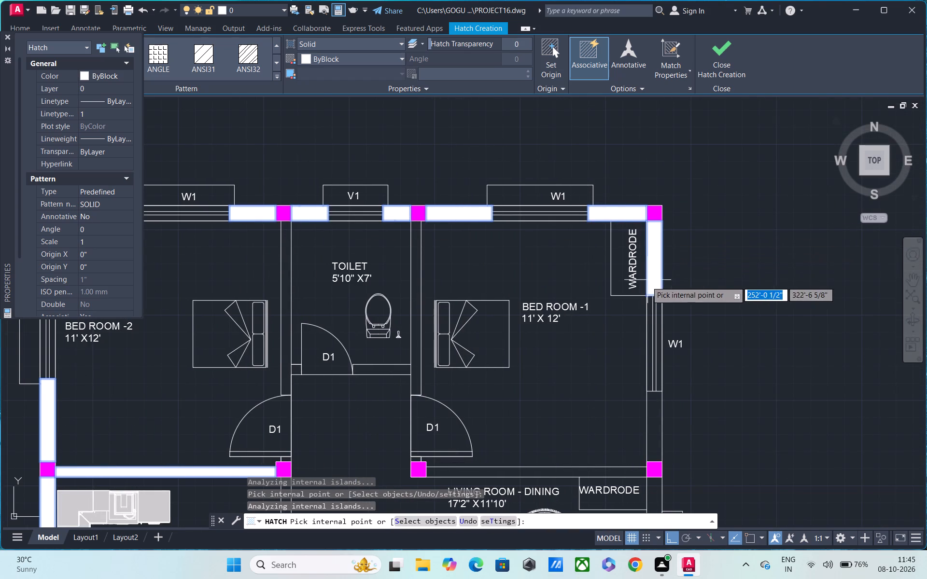
middle_drag(641, 287, 589, 157)
click(602, 289)
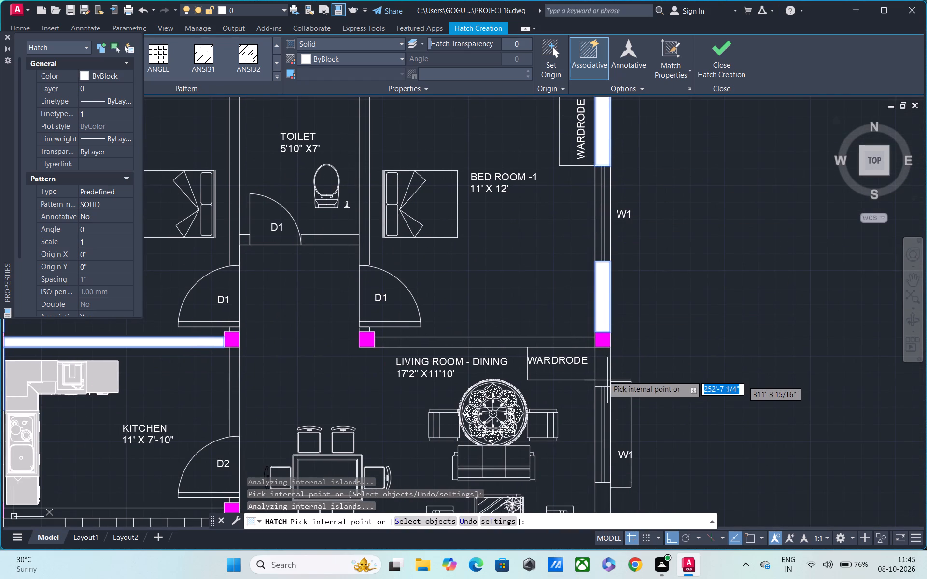
Extend the solid hatch to the living room's east wall, south wall and the wall shared with Bed Room-1.
click(602, 373)
middle_drag(563, 344, 524, 237)
click(511, 234)
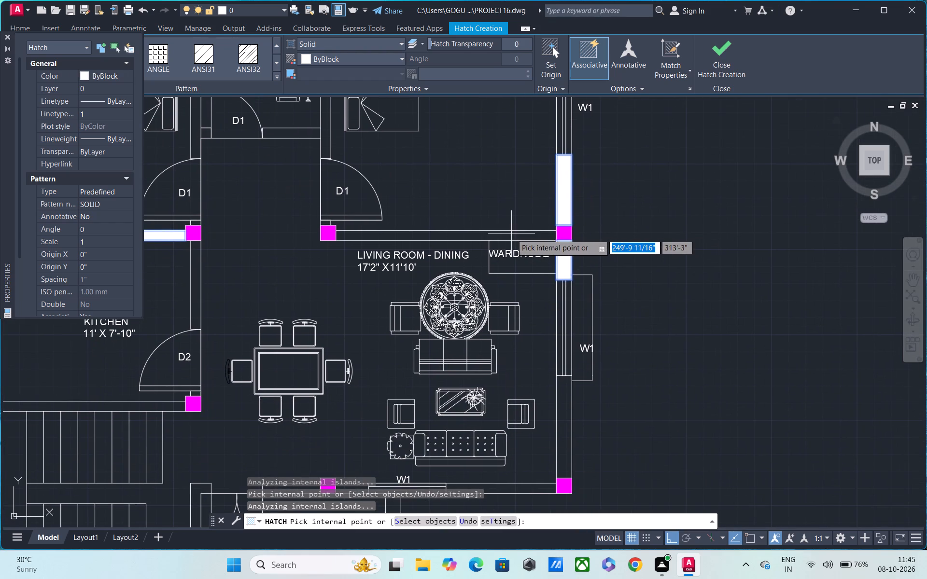
click(561, 419)
middle_drag(557, 418, 553, 275)
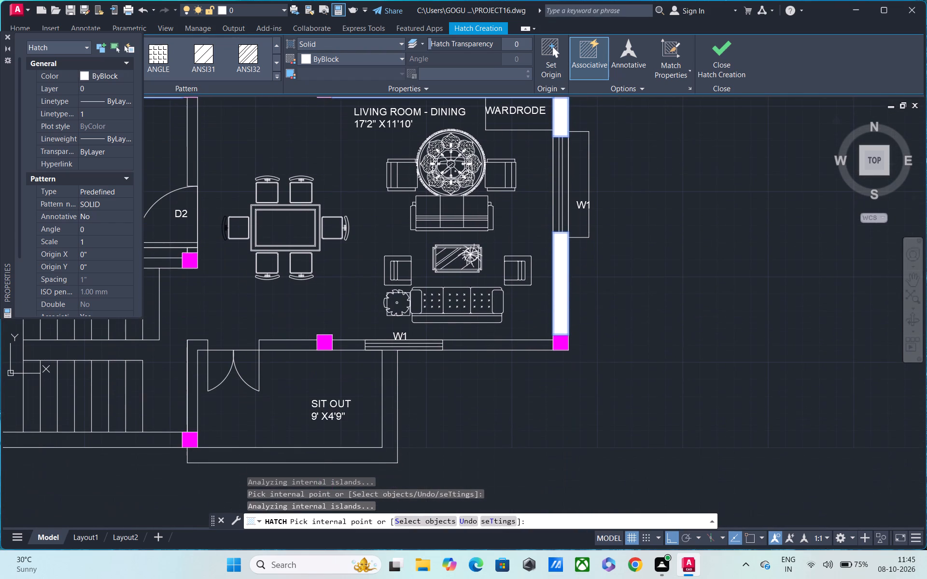
click(499, 348)
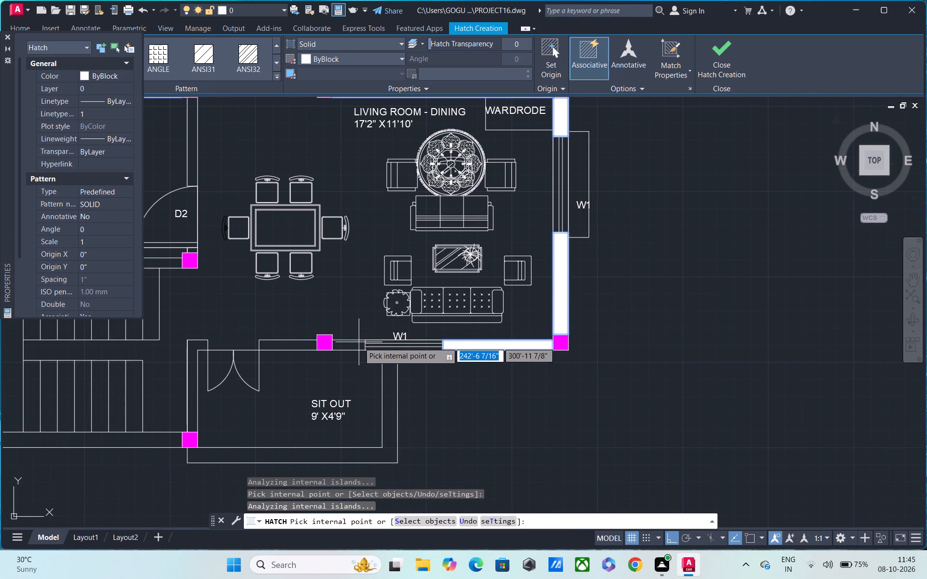
click(351, 345)
click(292, 344)
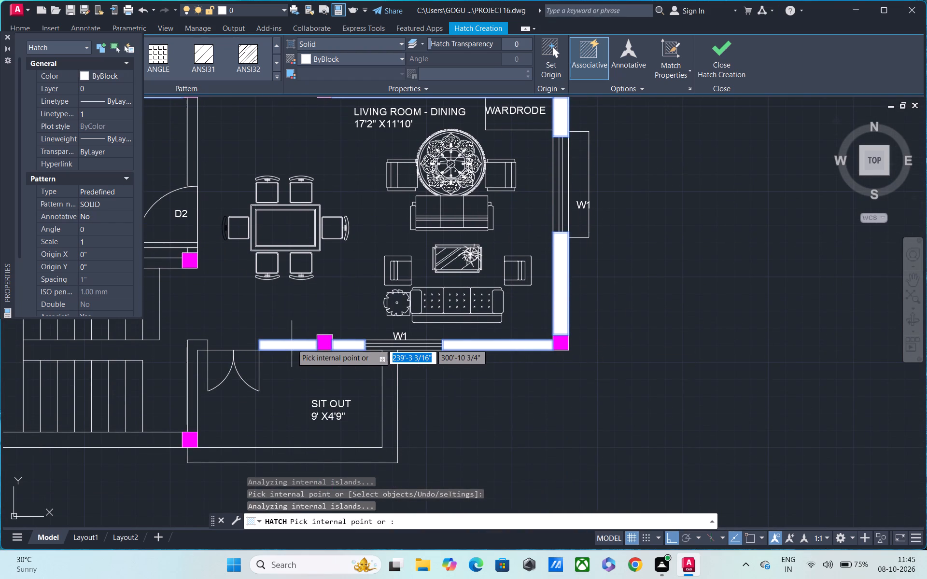
Extend the solid hatch to the sit-out's west and outer walls and the stair's south and west walls.
click(202, 349)
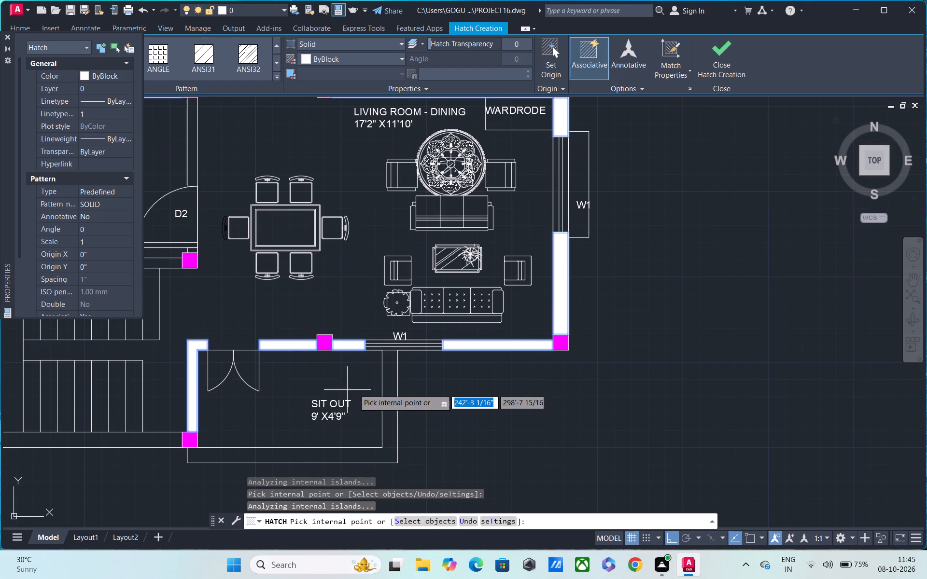
click(391, 385)
middle_drag(267, 406, 429, 340)
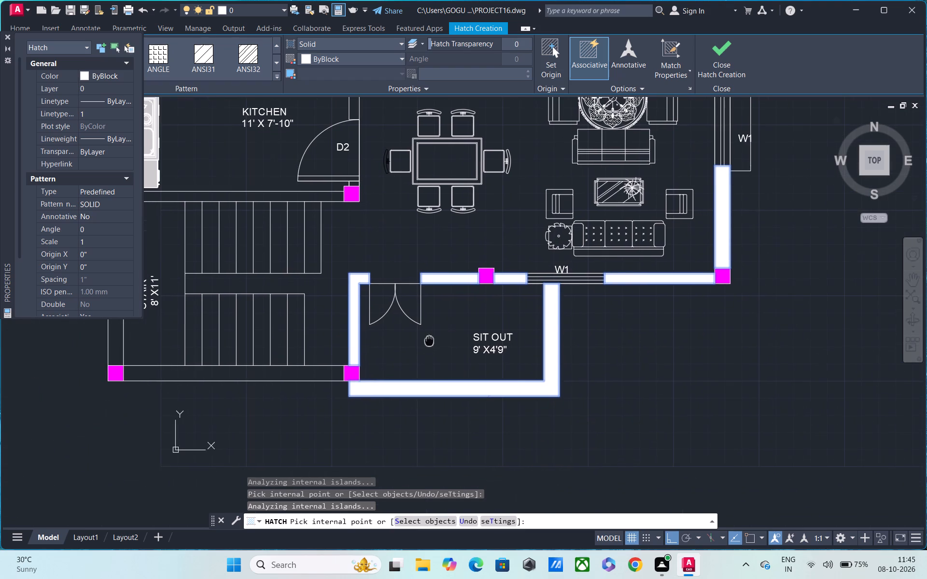
click(282, 376)
middle_drag(287, 371, 695, 372)
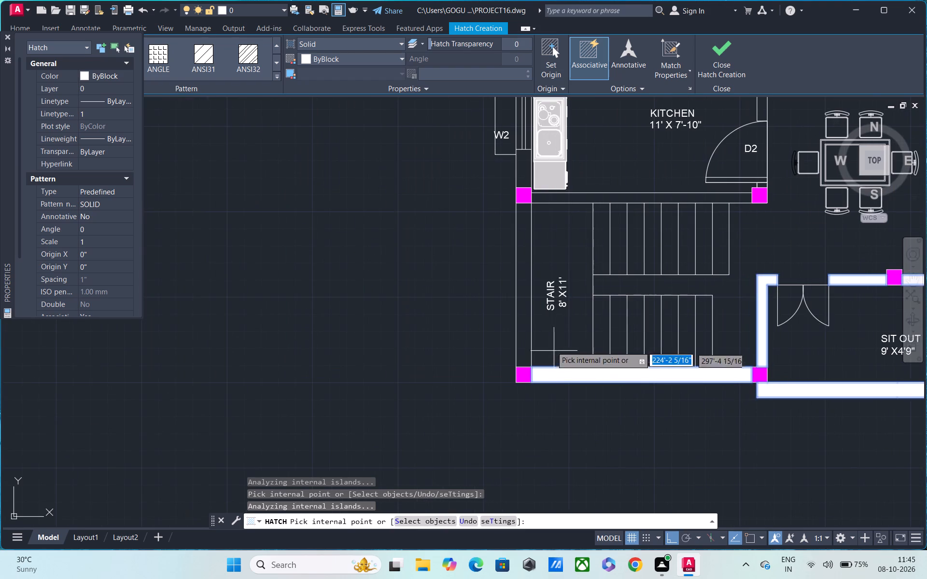
click(523, 309)
Extend the solid hatch to the kitchen's west wall below W2, its wall shared with the stair, and its east wall.
middle_drag(525, 304, 516, 402)
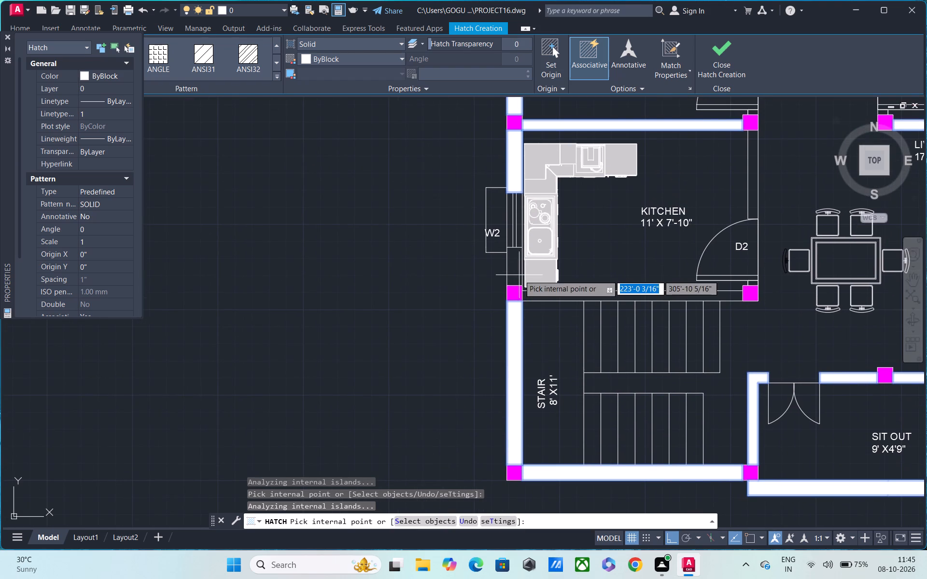
click(519, 274)
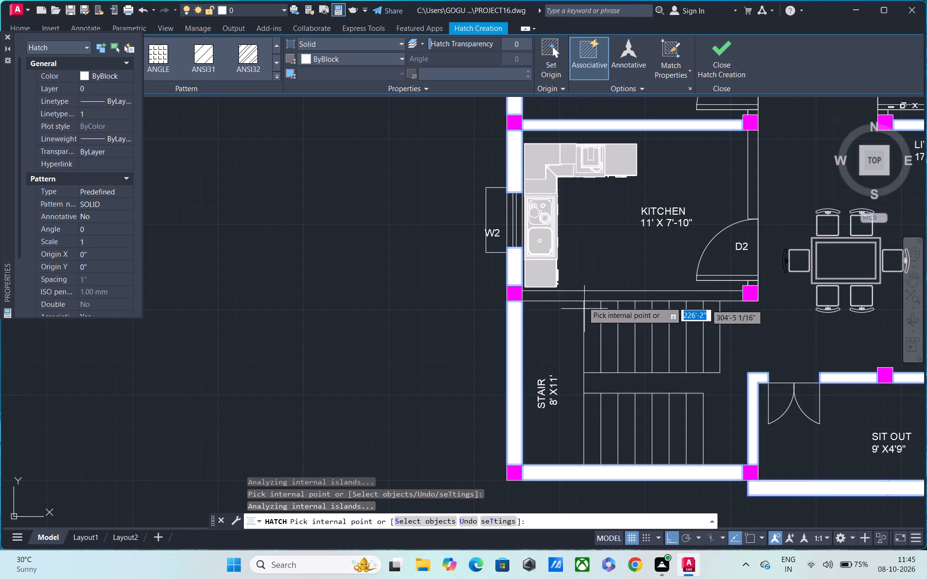
scroll(580, 295, up, 3)
click(578, 291)
scroll(578, 293, down, 6)
scroll(612, 230, down, 1)
middle_drag(609, 232, 600, 238)
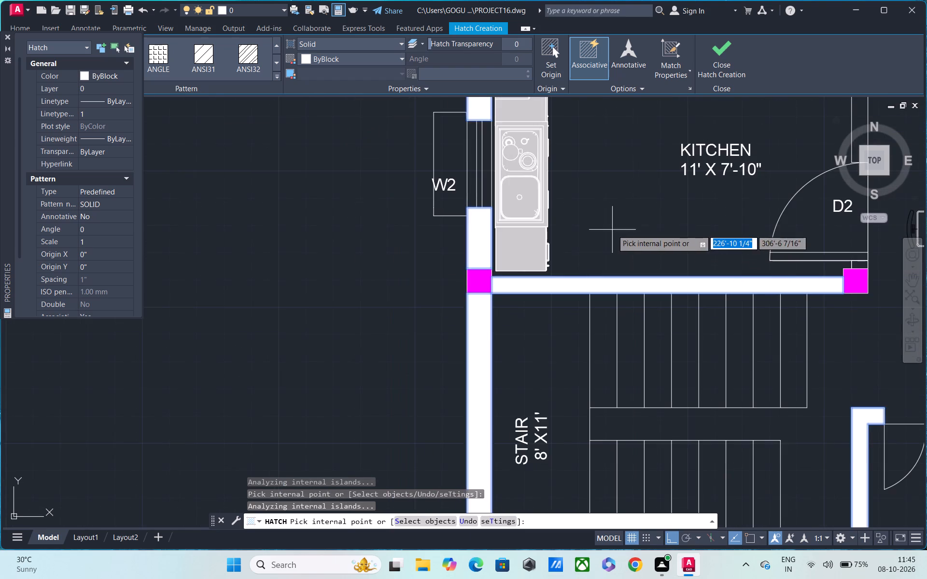
middle_drag(600, 238, 291, 322)
click(451, 244)
Extend the solid hatch to the toilet's west, south and east walls, including the stub beside door D1, and finish hatching.
middle_drag(500, 253, 399, 390)
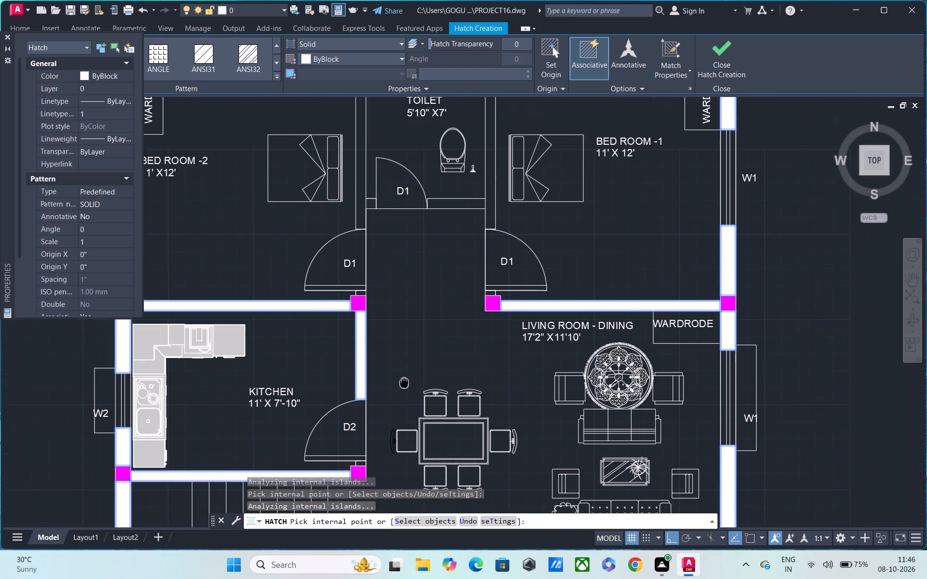
middle_drag(399, 390, 398, 391)
middle_drag(397, 302, 447, 412)
scroll(403, 275, up, 2)
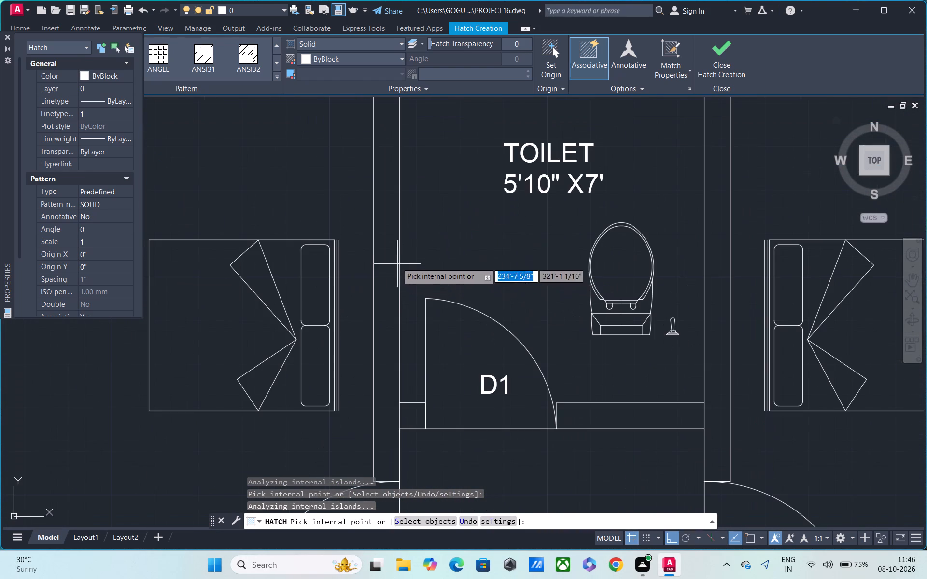
click(392, 256)
click(612, 416)
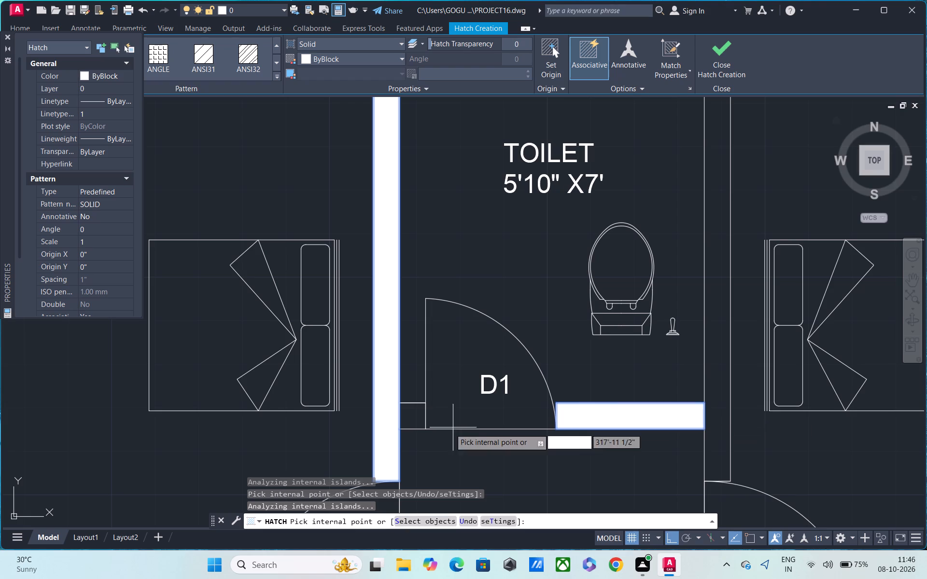
click(408, 419)
middle_drag(581, 393, 278, 427)
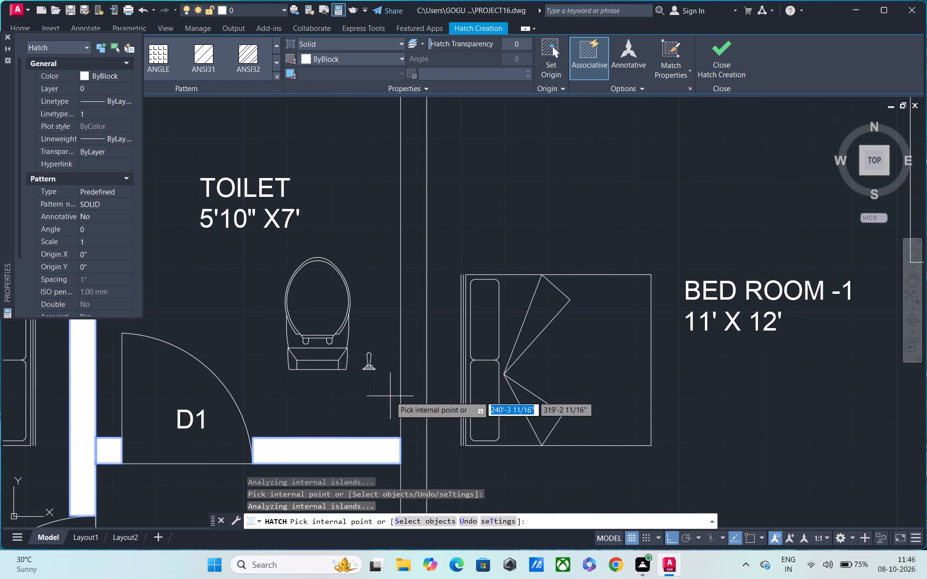
click(412, 374)
scroll(412, 377, down, 3)
middle_drag(477, 379, 478, 324)
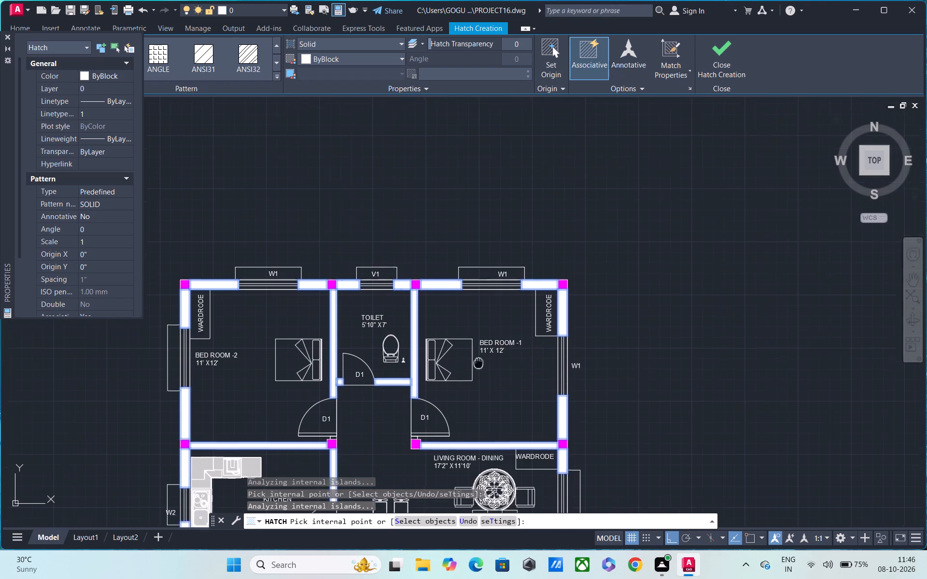
middle_drag(478, 324, 484, 282)
key(Escape)
Move the kitchen window's W2 label about 2" east so it sits inside the window outline.
middle_drag(241, 327, 397, 329)
middle_drag(388, 365, 396, 331)
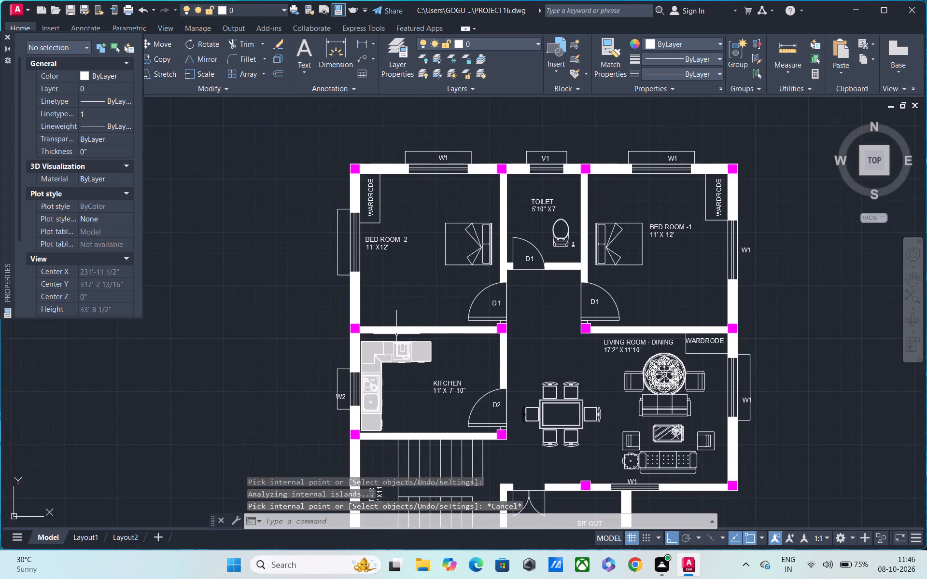
scroll(336, 414, up, 2)
click(318, 348)
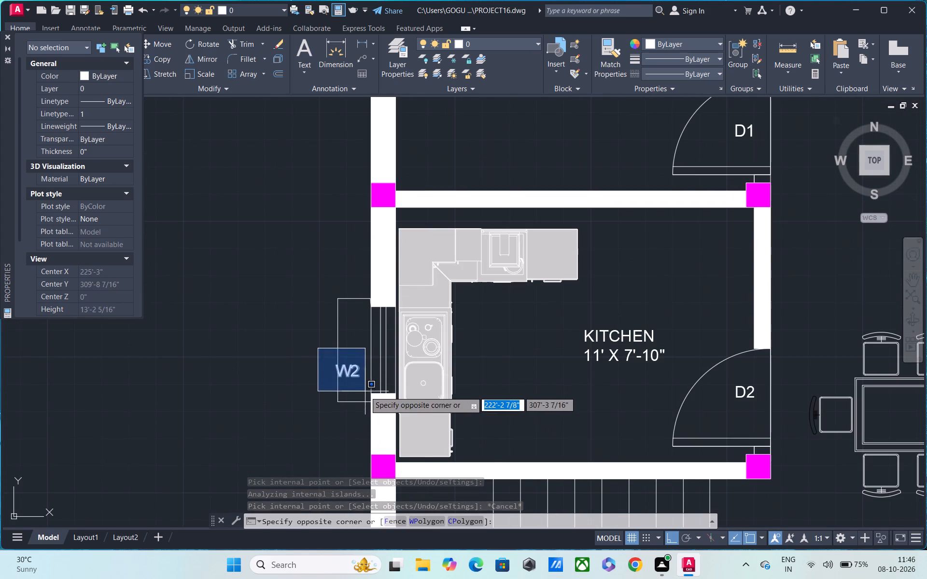
click(365, 391)
text(M)
key(space)
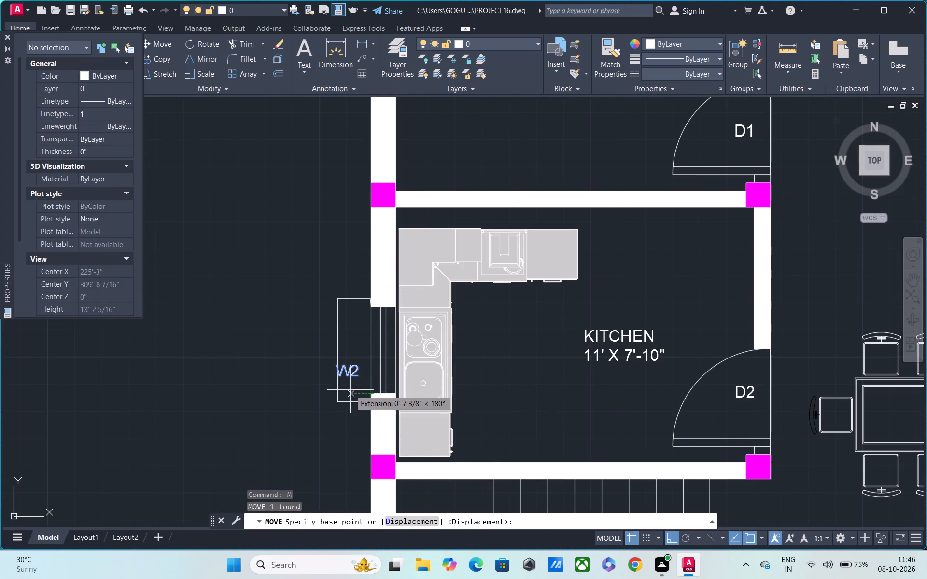
scroll(350, 390, up, 4)
click(382, 309)
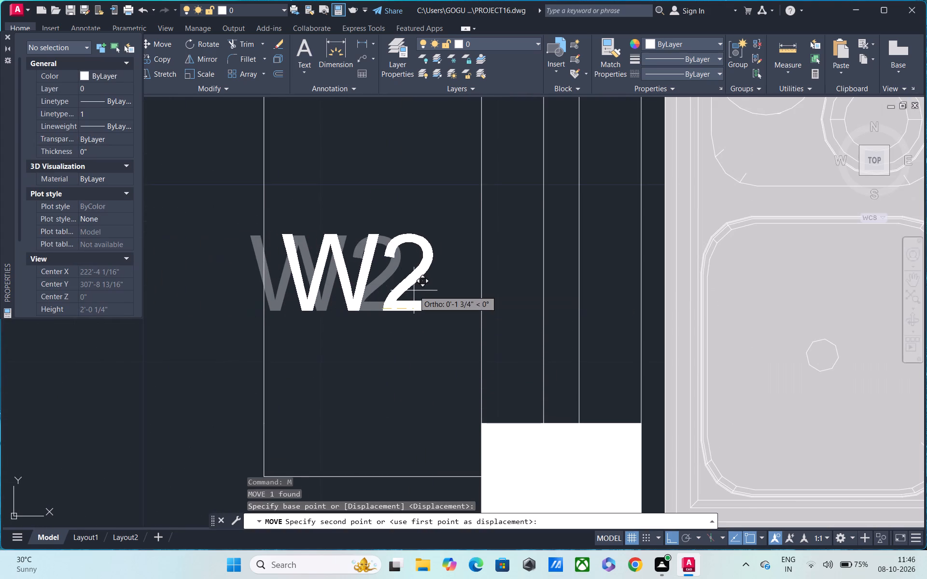
click(420, 294)
scroll(416, 326, down, 3)
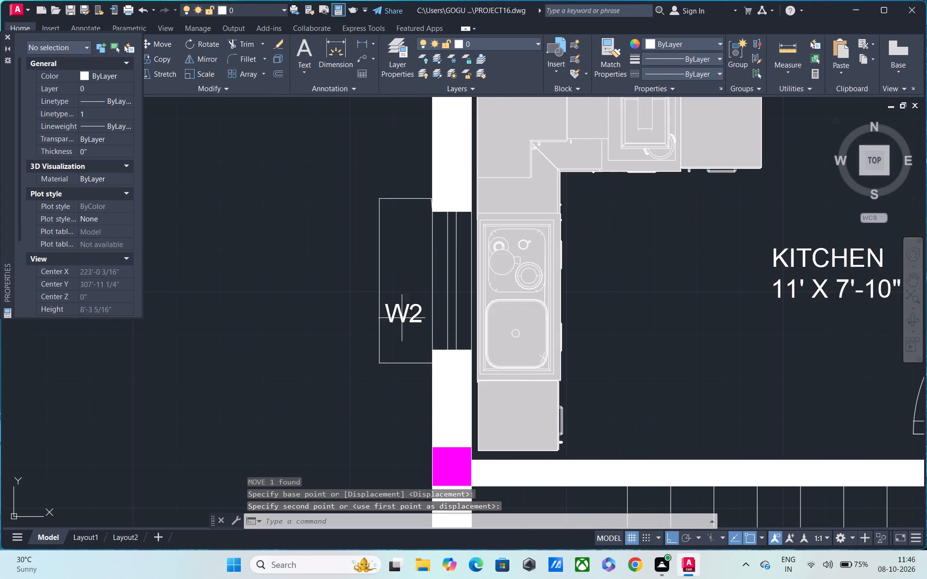
Copy the kitchen's W2 label straight north into the outline of Bed Room-2's west window.
click(380, 294)
key(Escape)
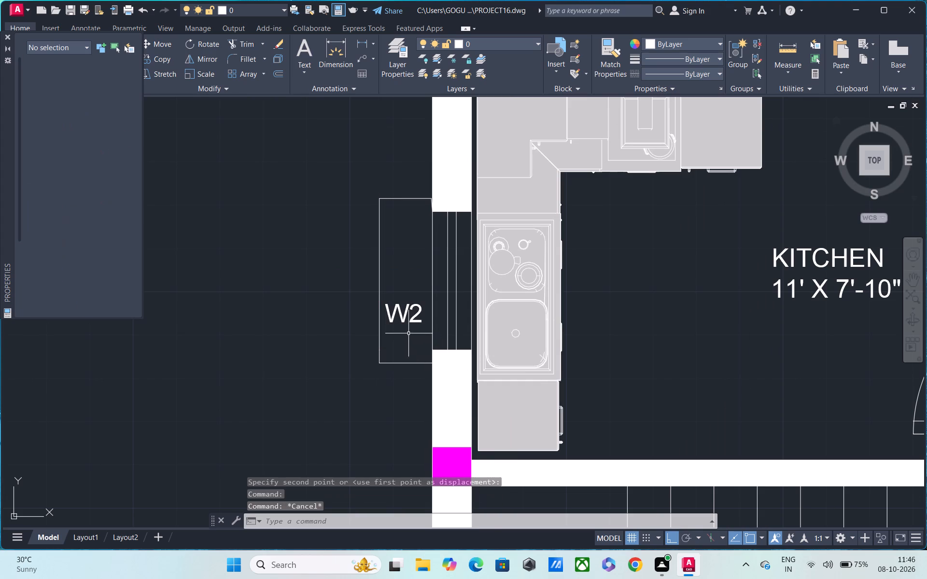
click(386, 296)
click(419, 336)
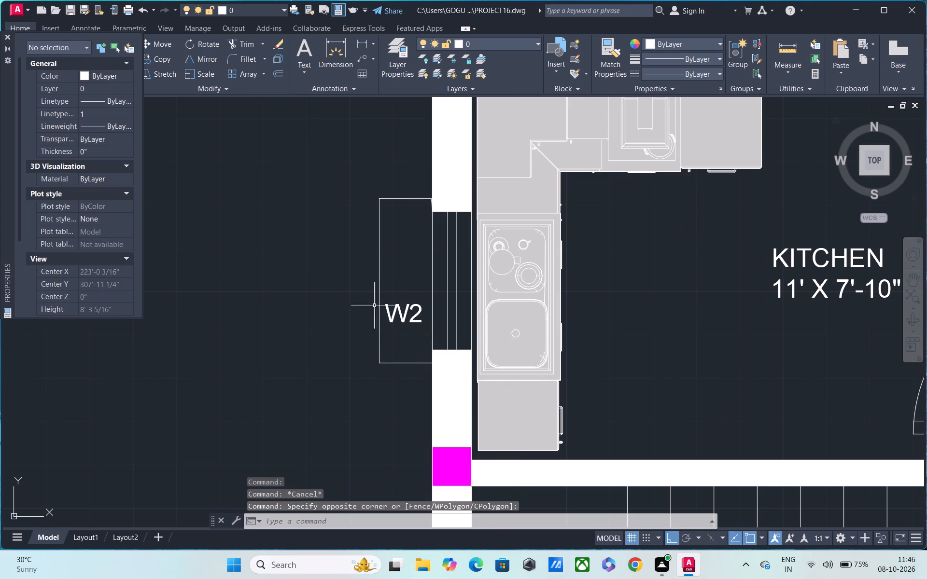
click(365, 292)
click(425, 332)
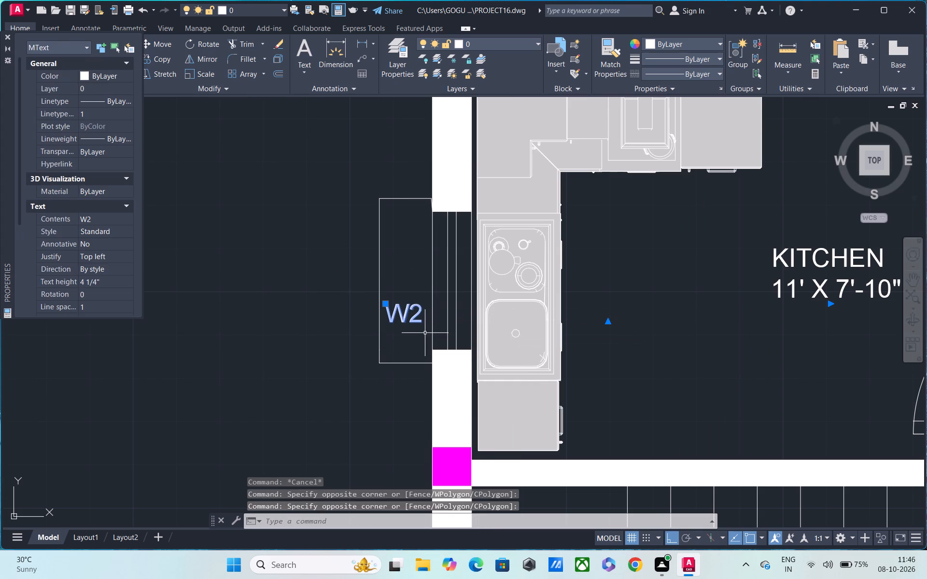
text(CO)
key(space)
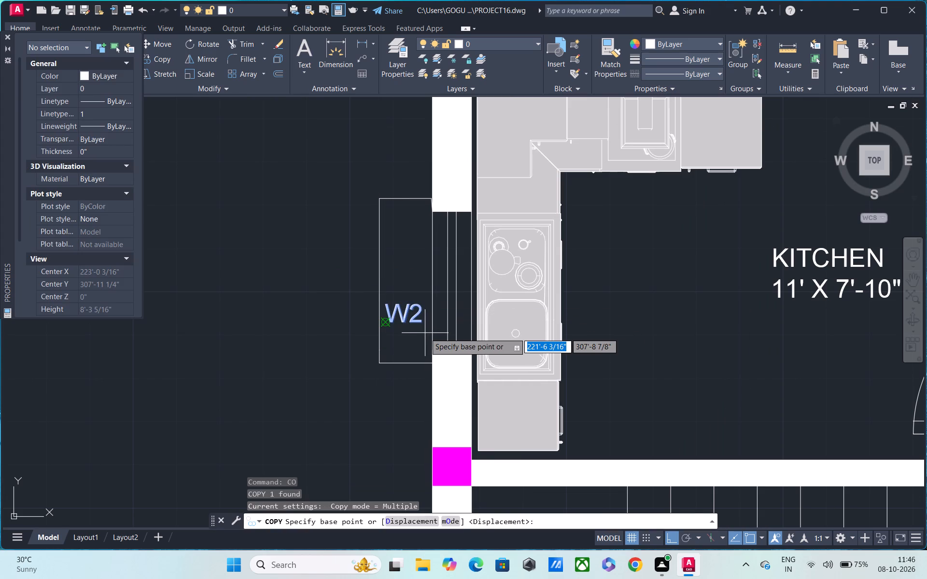
click(415, 321)
scroll(409, 236, down, 1)
middle_drag(409, 236, 422, 403)
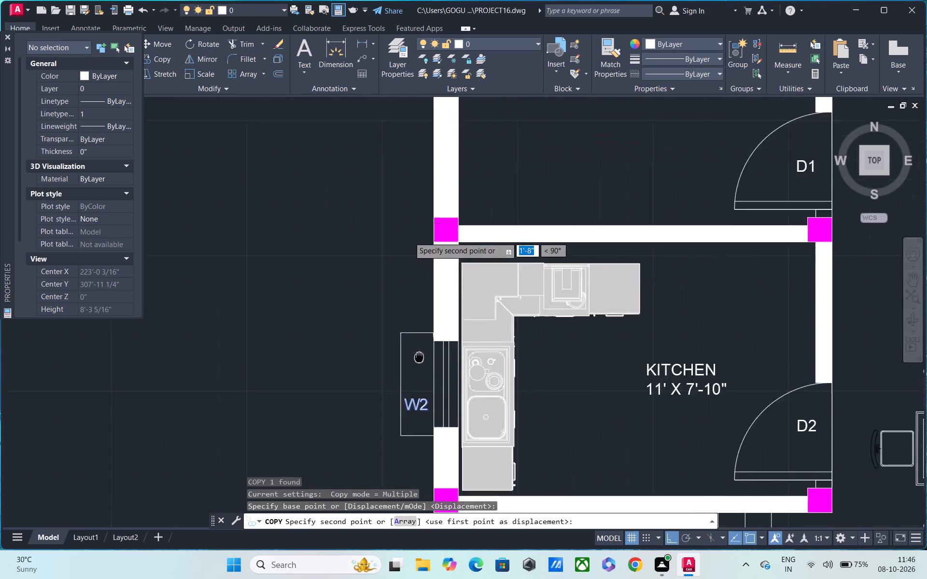
middle_drag(422, 403, 423, 419)
scroll(414, 326, down, 1)
middle_drag(414, 300, 417, 394)
scroll(417, 302, up, 1)
scroll(421, 262, up, 2)
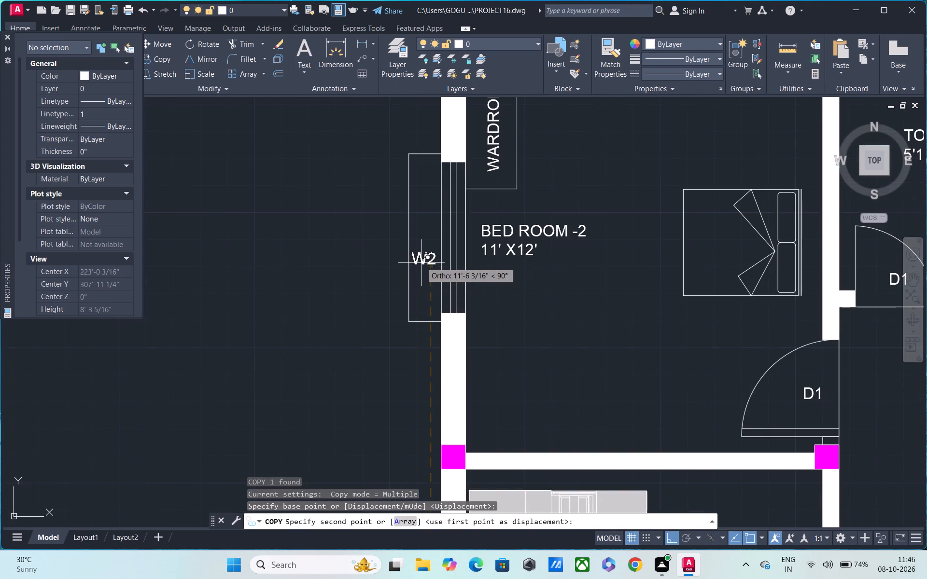
scroll(421, 261, up, 1)
click(424, 243)
scroll(426, 293, down, 4)
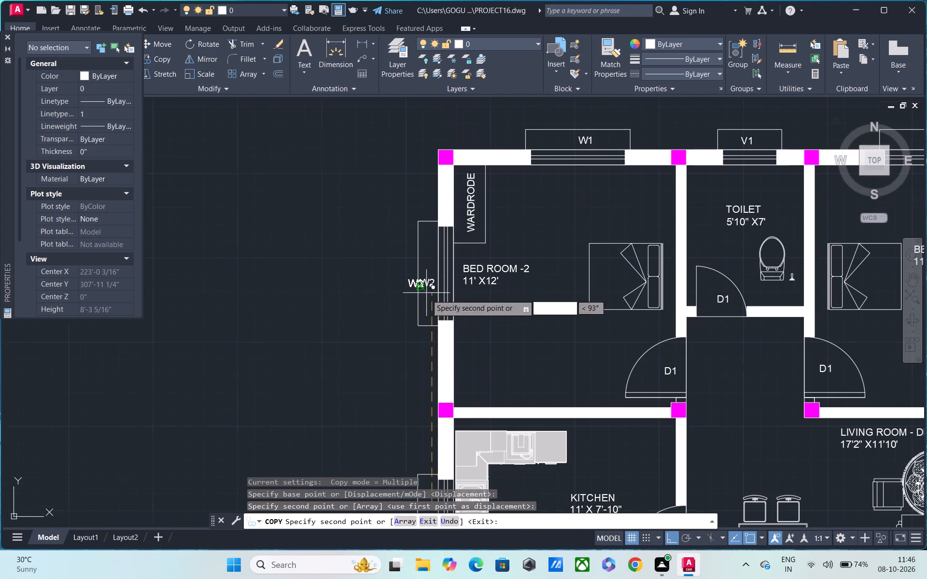
key(Escape)
Close the Properties palette.
scroll(430, 322, down, 2)
middle_drag(429, 341, 360, 329)
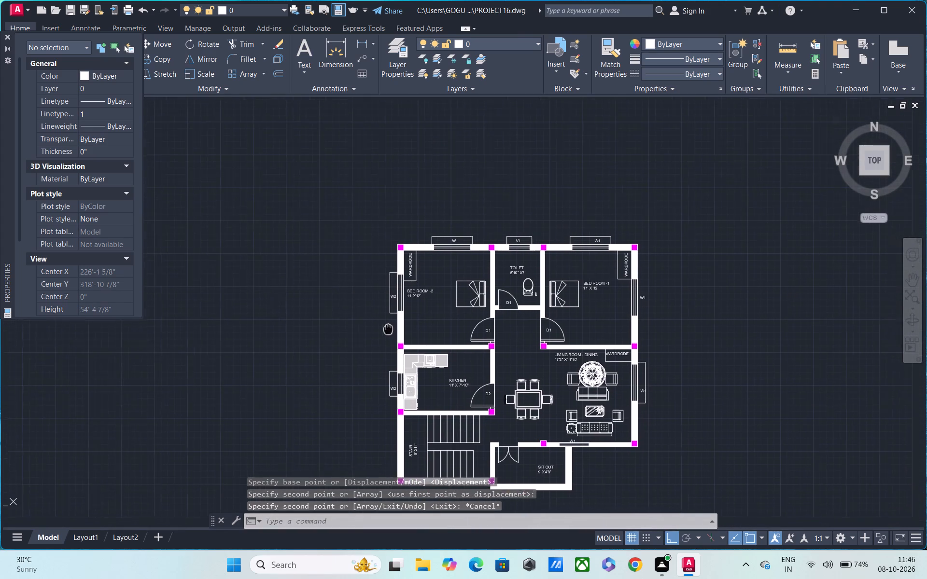
middle_drag(360, 329, 357, 329)
scroll(398, 320, up, 1)
middle_drag(399, 322, 427, 326)
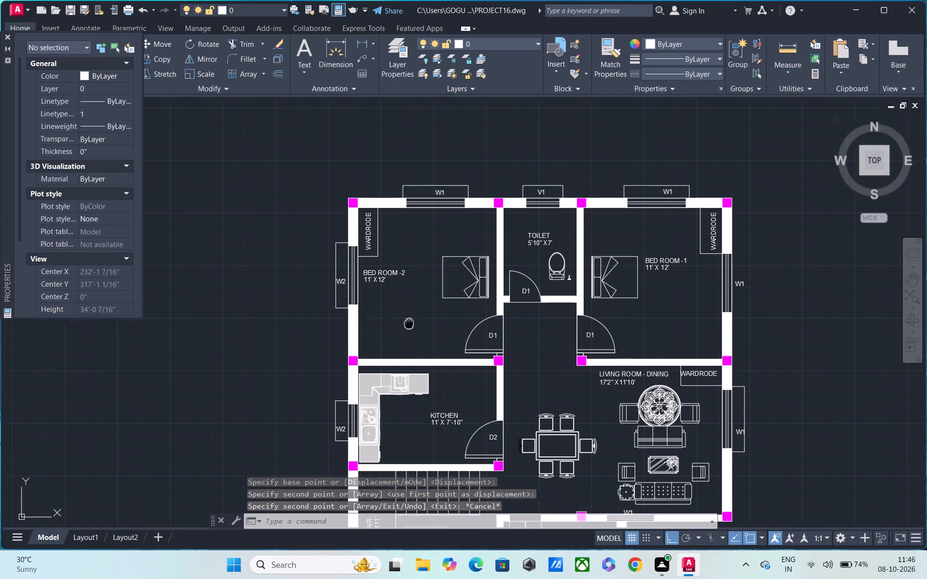
middle_drag(427, 326, 445, 328)
scroll(445, 328, up, 1)
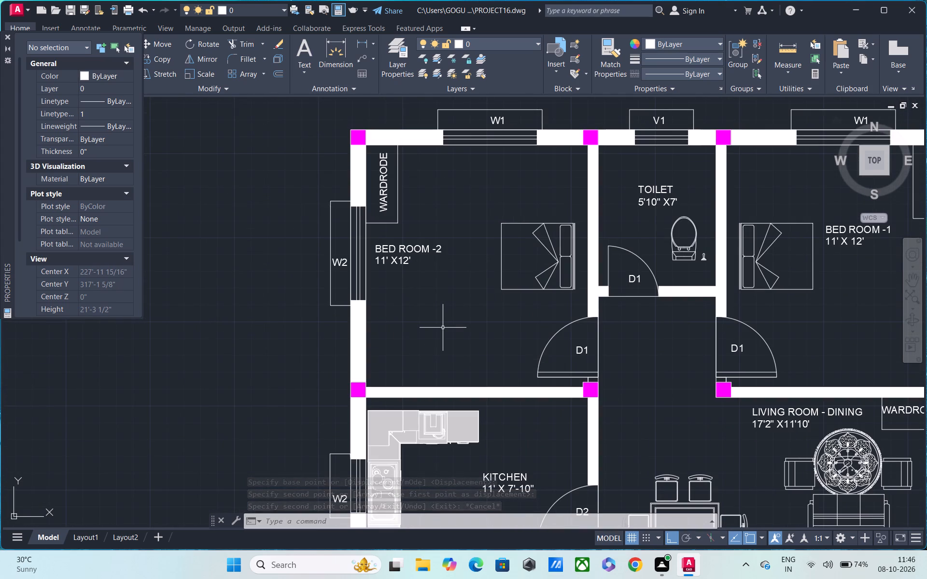
click(7, 39)
Examine the whole floor plan, checking the wall fills, window labels, wardrobes and furniture.
scroll(243, 234, down, 2)
middle_drag(239, 234, 129, 220)
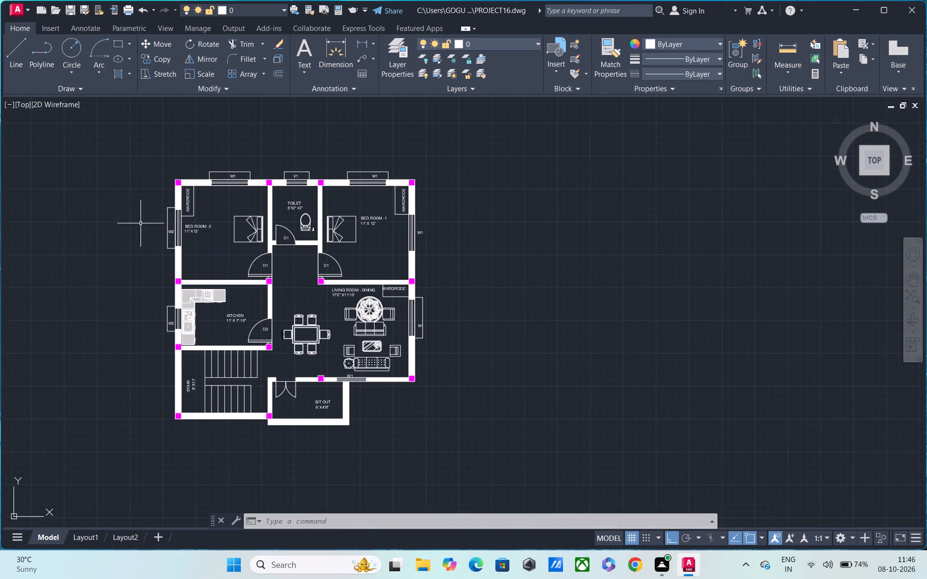
scroll(283, 238, up, 4)
scroll(283, 238, down, 2)
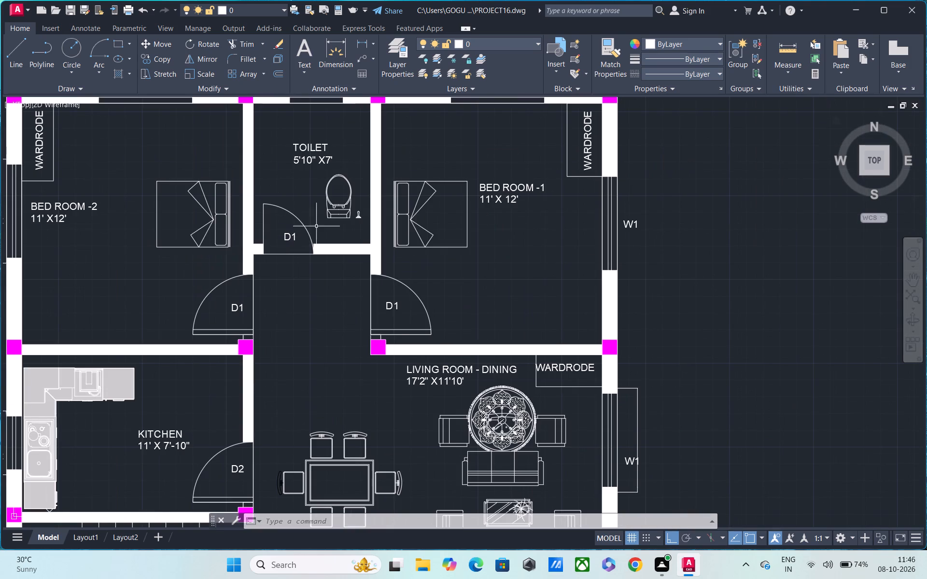
scroll(321, 192, down, 1)
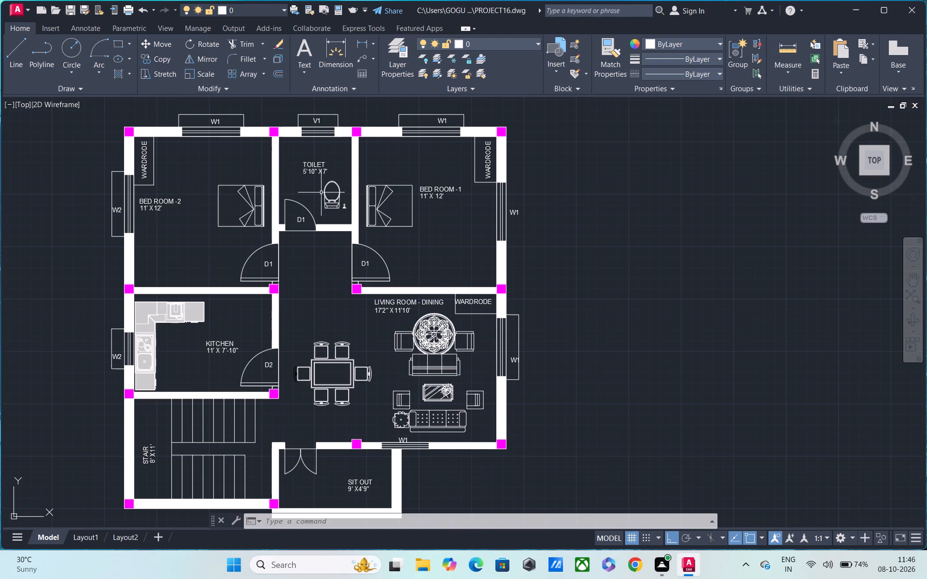
scroll(293, 145, down, 2)
middle_drag(312, 179, 404, 273)
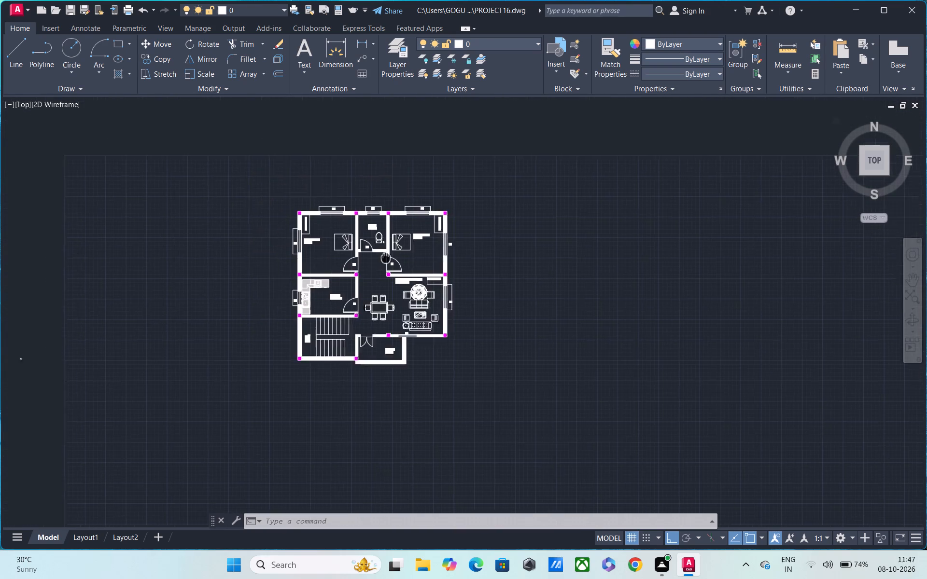
middle_drag(404, 273, 421, 290)
scroll(422, 291, up, 2)
scroll(419, 282, down, 1)
middle_drag(416, 271, 407, 246)
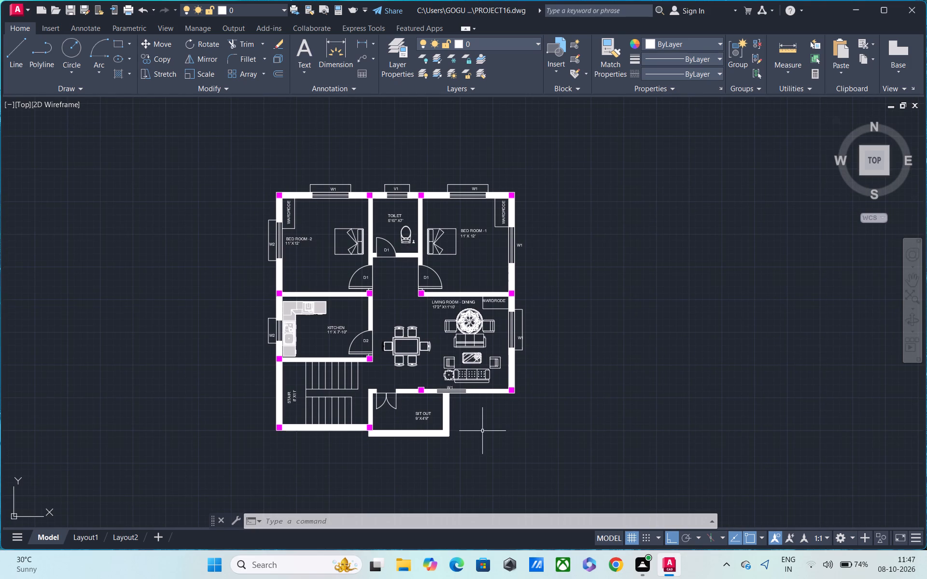
Save the drawing PROJECT16.dwg.
key(ctrl+s)
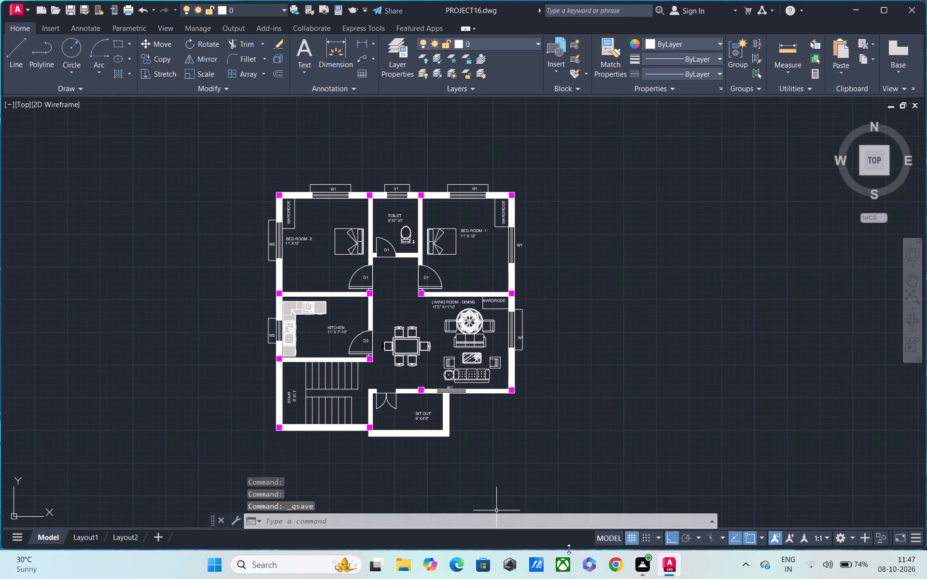